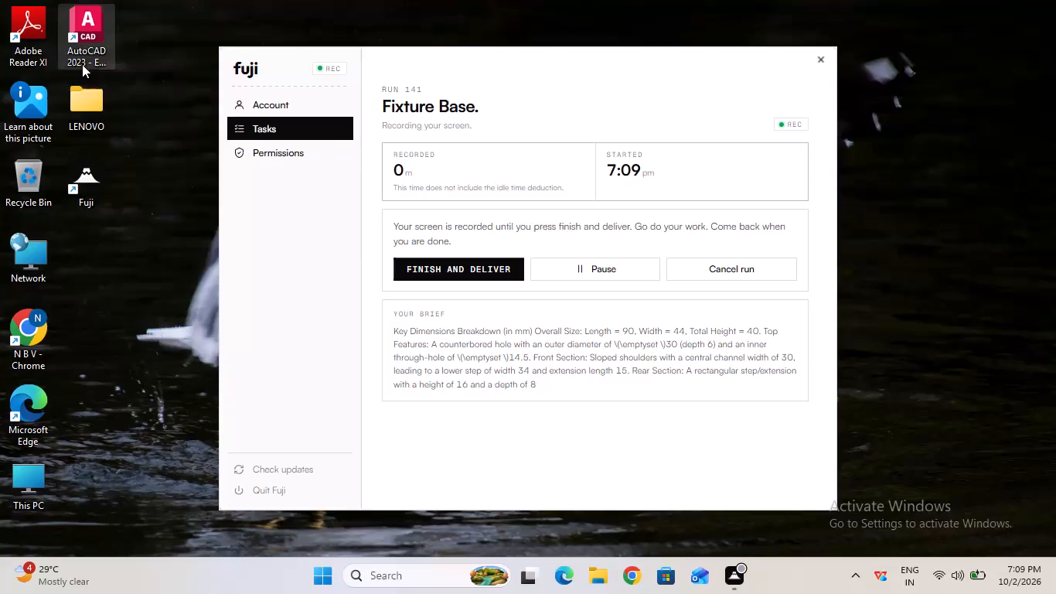
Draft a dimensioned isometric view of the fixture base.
Launch AutoCAD 2023 from the desktop.
click(130, 102)
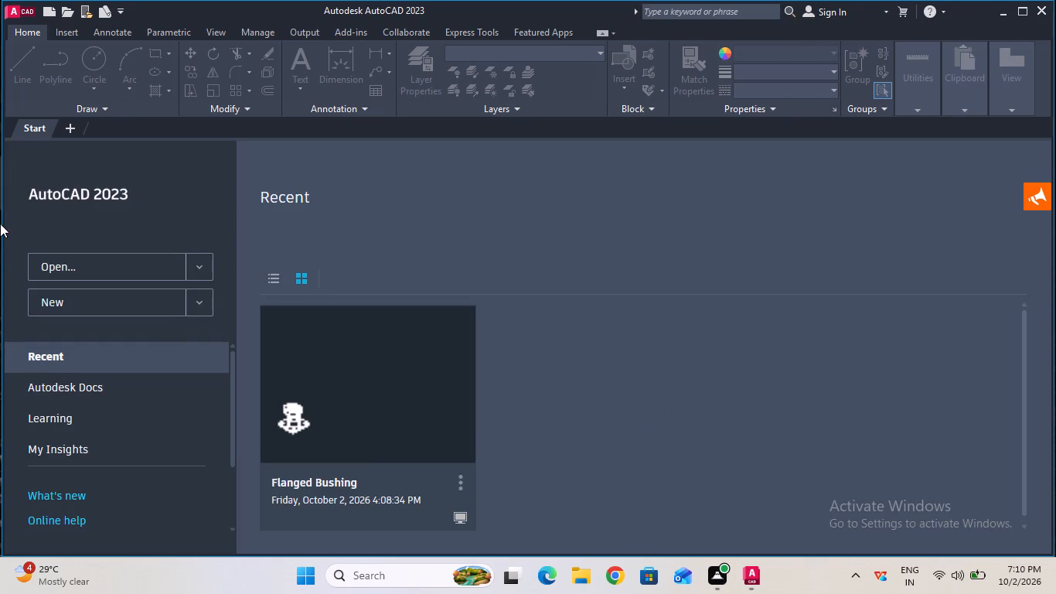
Remove the Flanged Bushing drawing from the list of recent files.
click(460, 481)
click(466, 457)
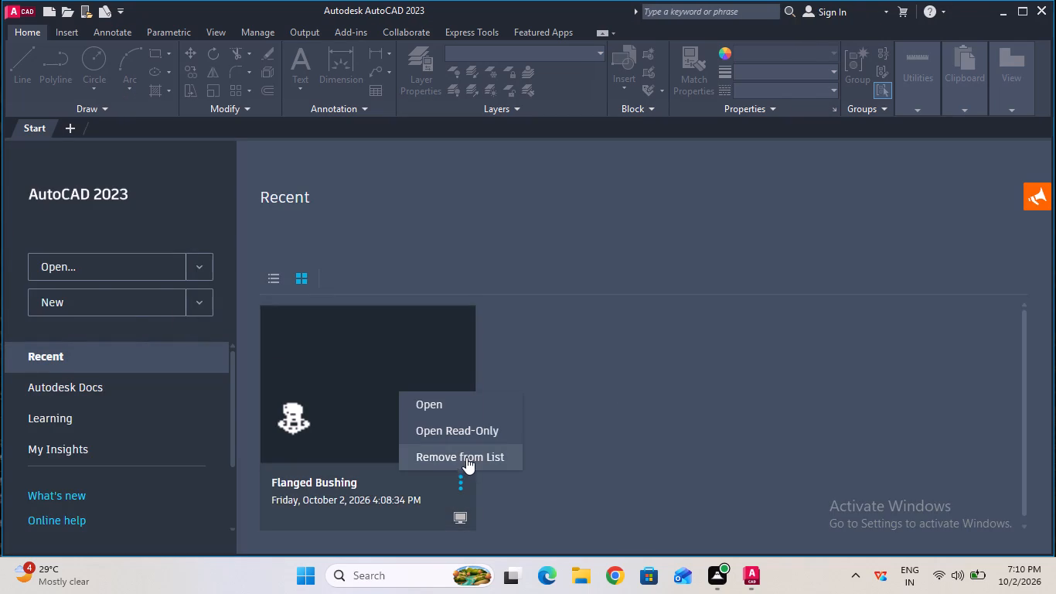
Create a new blank drawing.
click(146, 292)
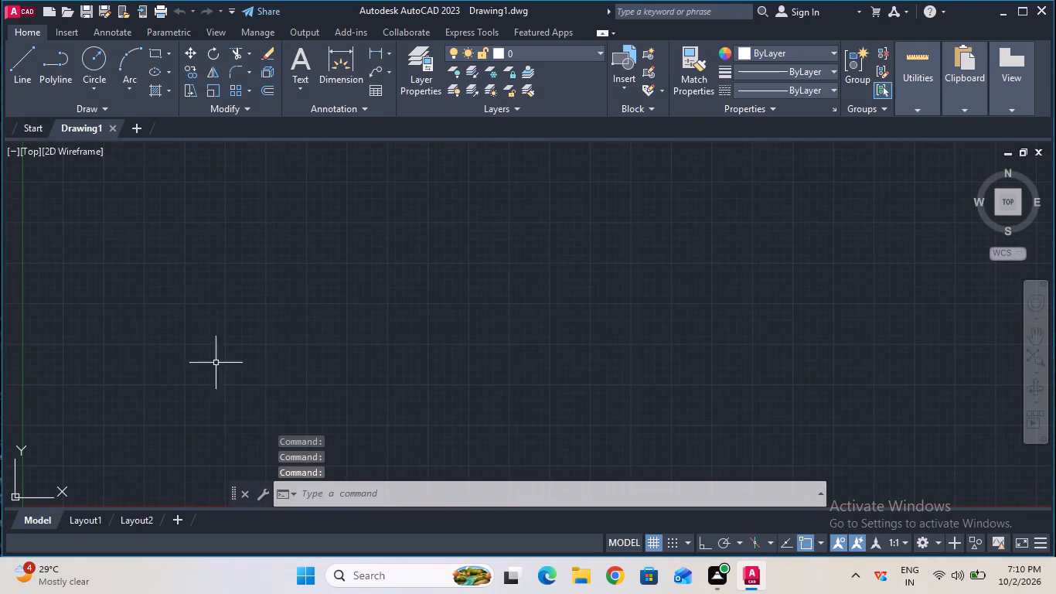
Turn on command logging for the drawing with LOGFILEON.
click(325, 495)
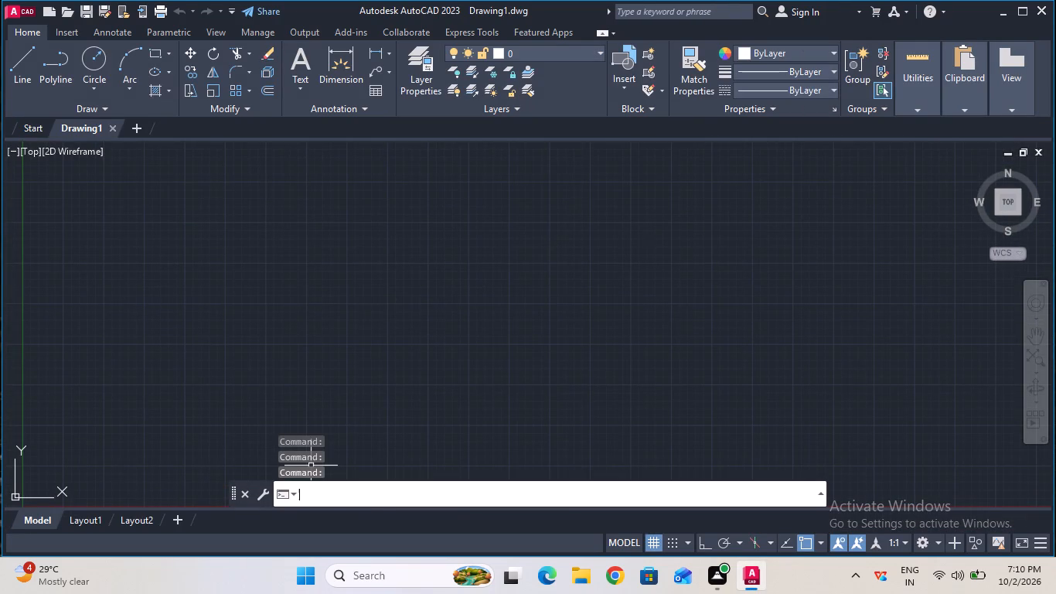
key(l)
text(og)
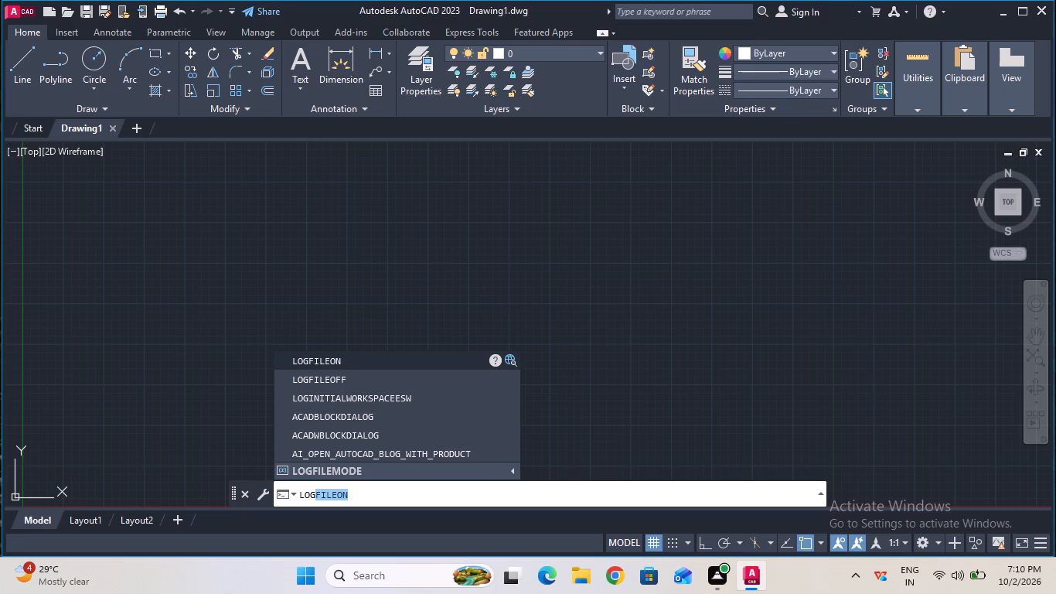
click(342, 364)
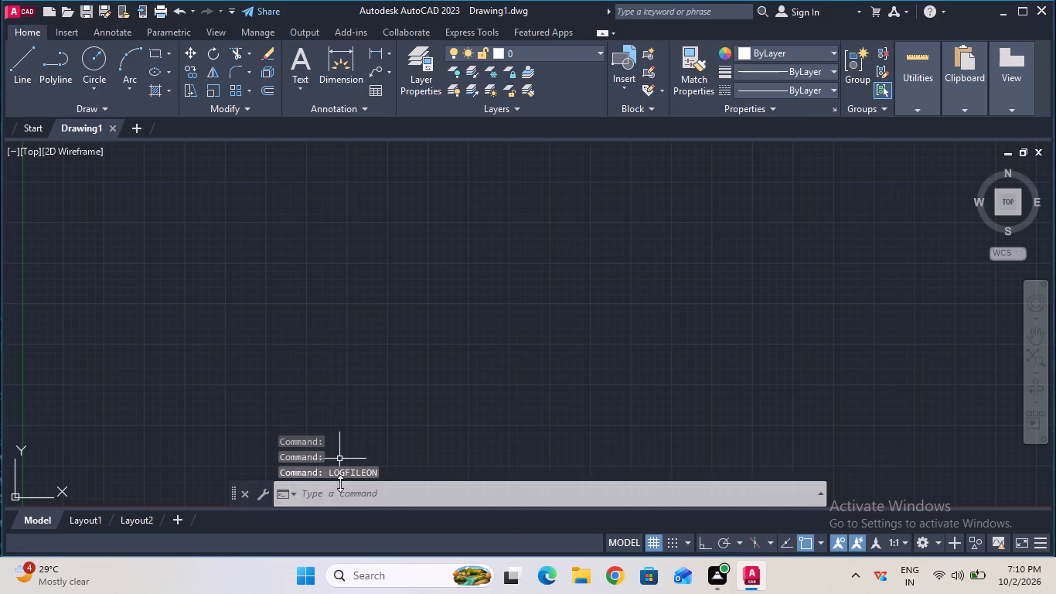
Configure the drawing units to a length precision of 0 and an insertion scale in millimeters.
click(342, 497)
text(uni)
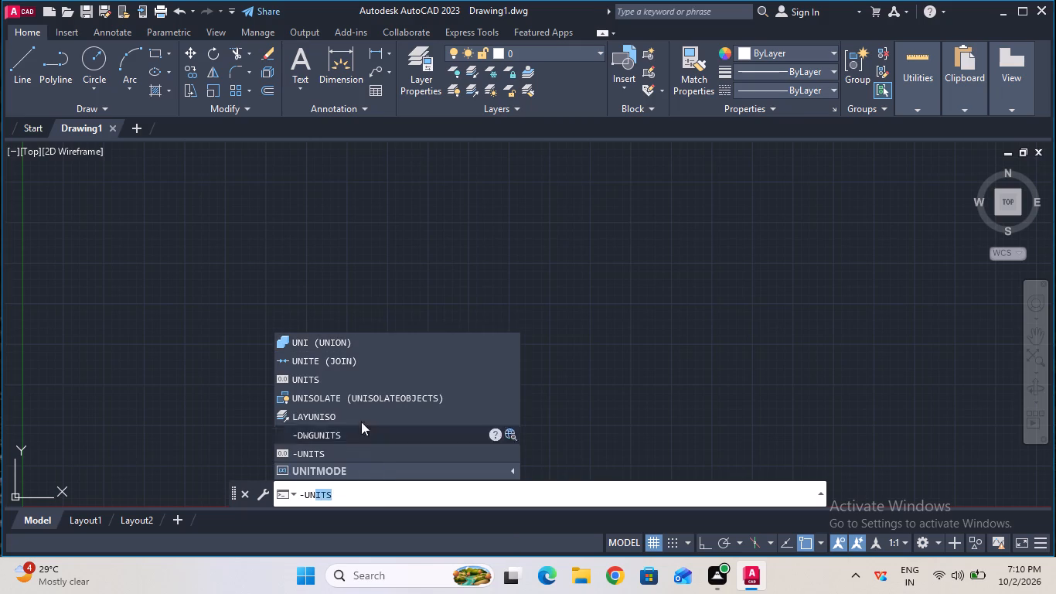
click(368, 374)
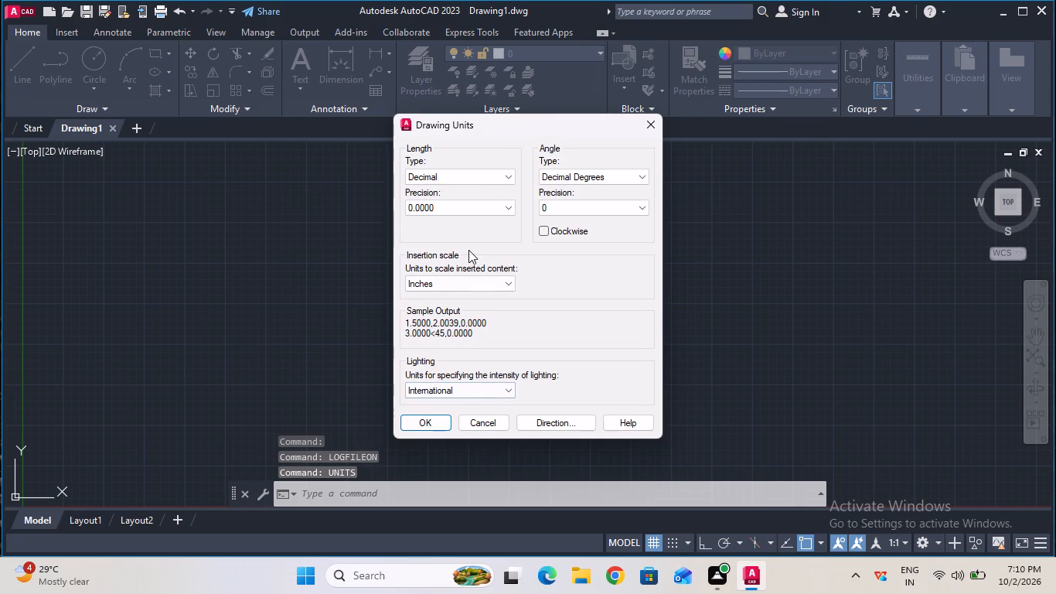
click(482, 204)
click(482, 218)
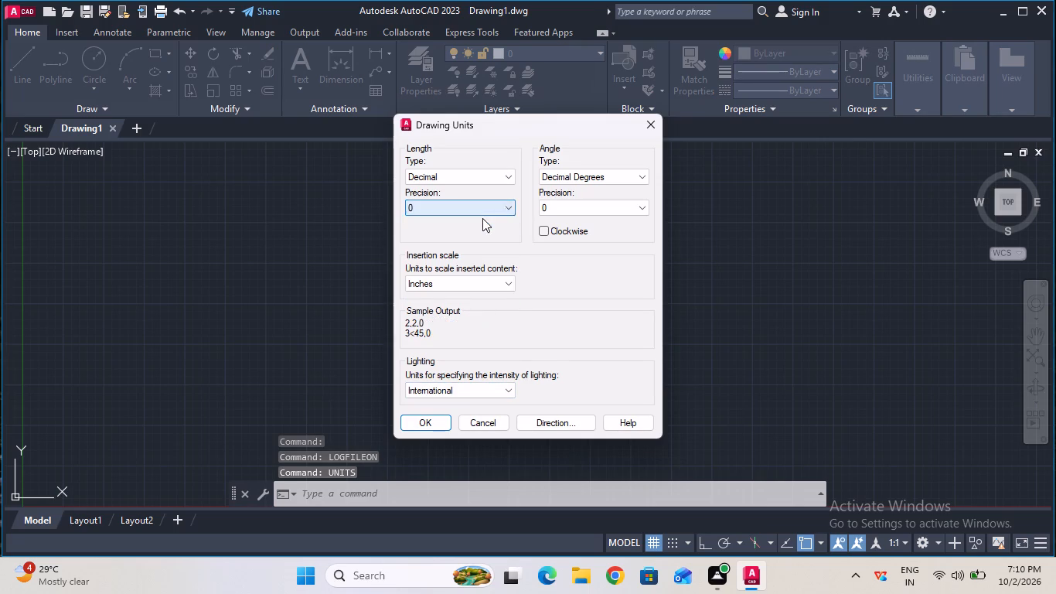
click(503, 284)
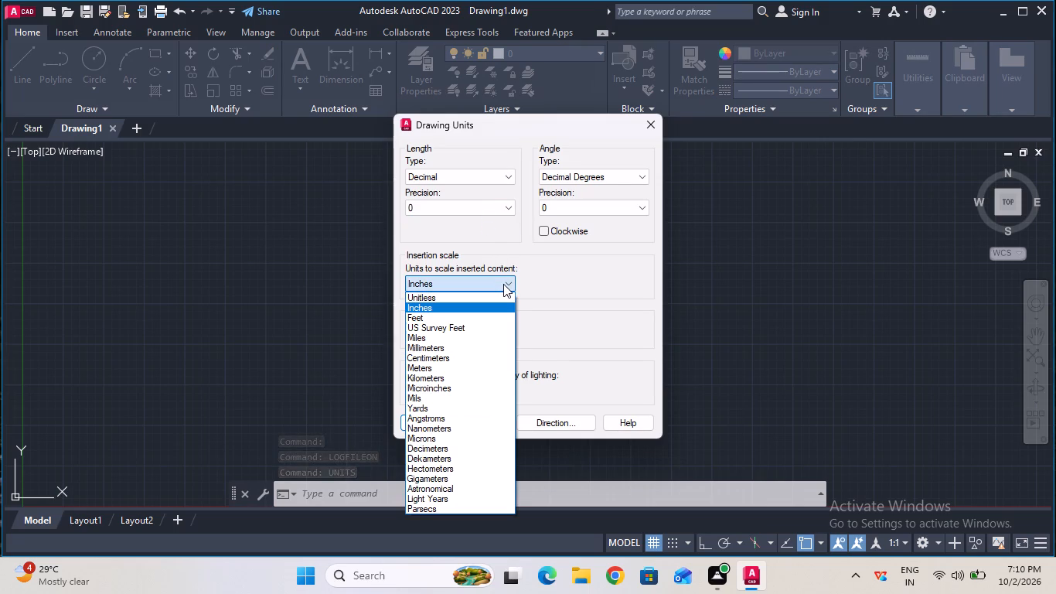
click(495, 351)
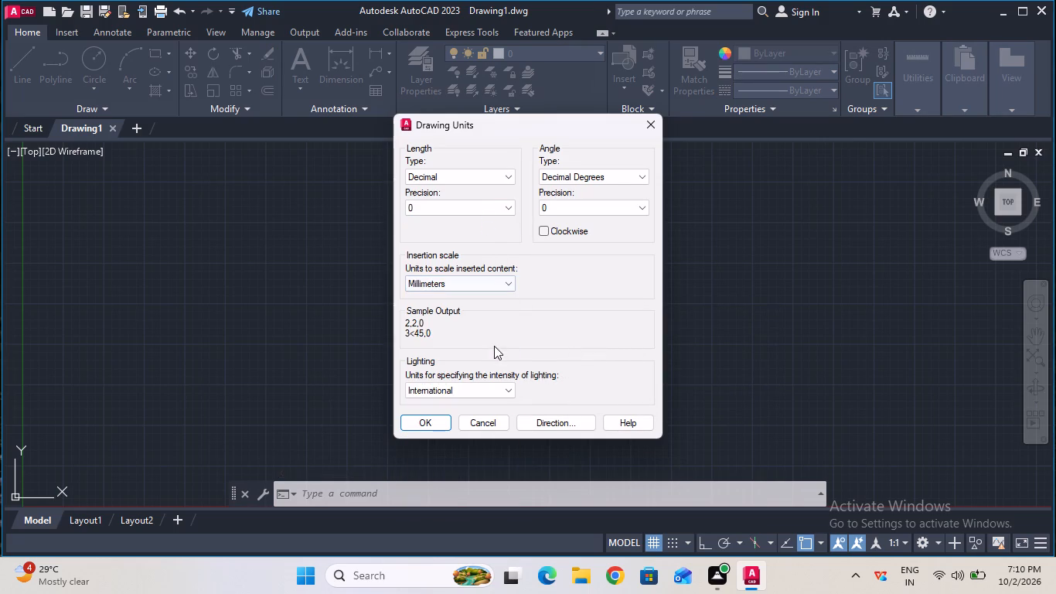
click(439, 421)
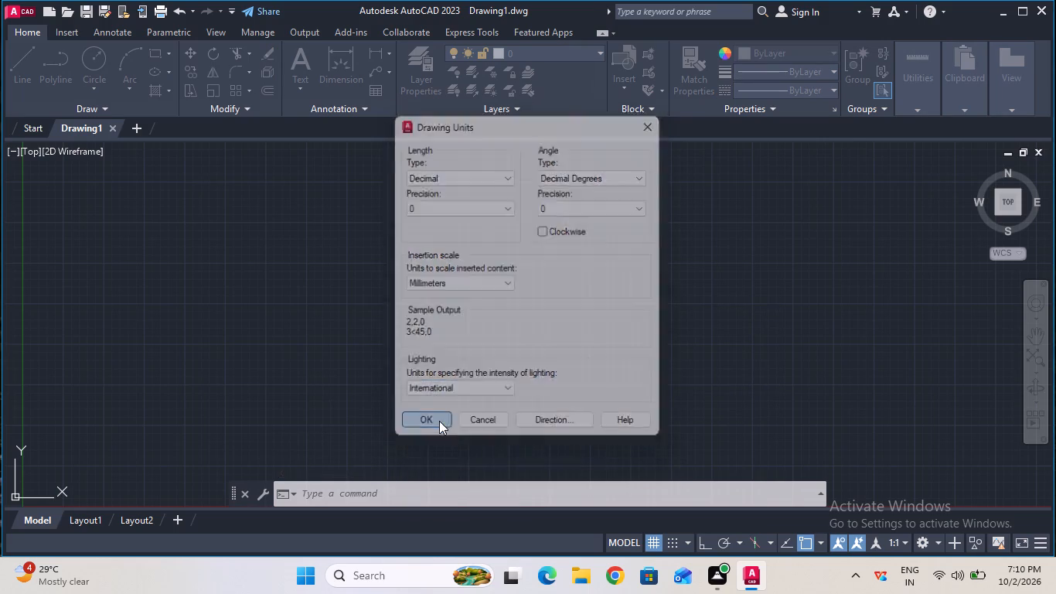
Modify the Standard dimension style so its linear dimensions use a precision of 0.
click(431, 480)
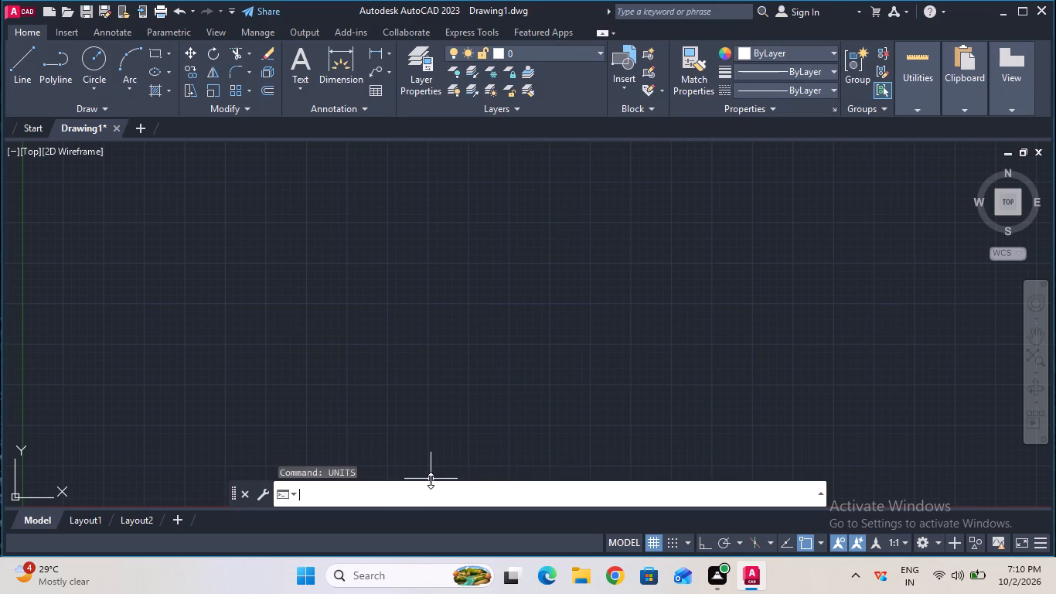
key(d)
key(Return)
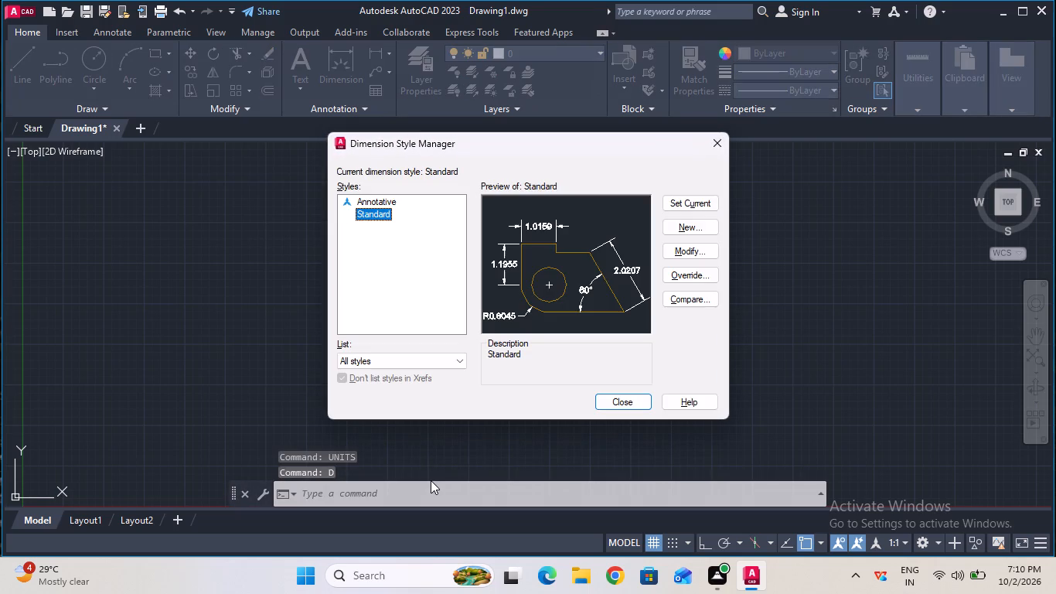
click(689, 252)
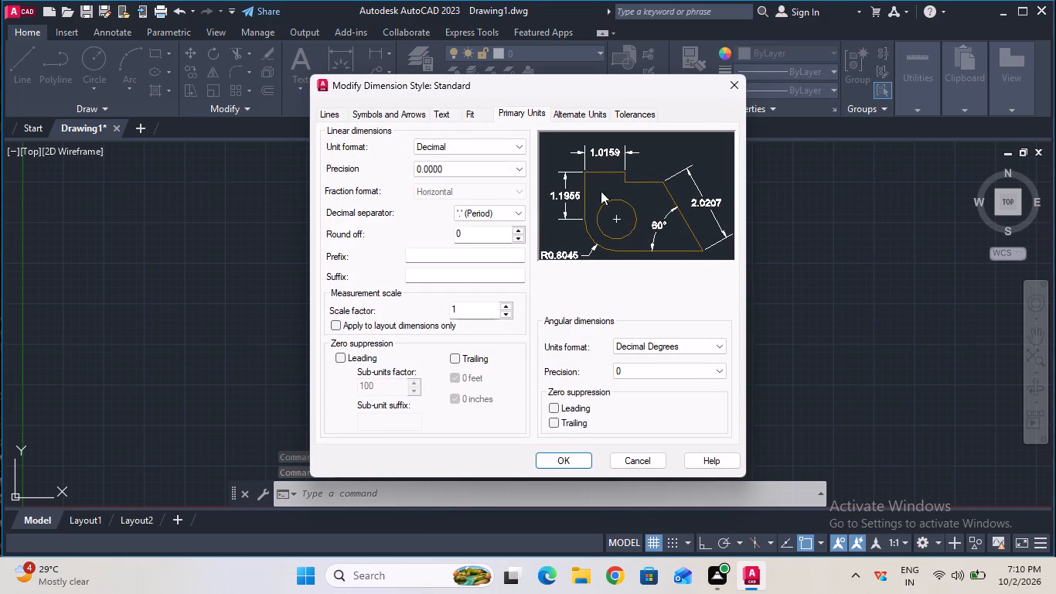
click(503, 175)
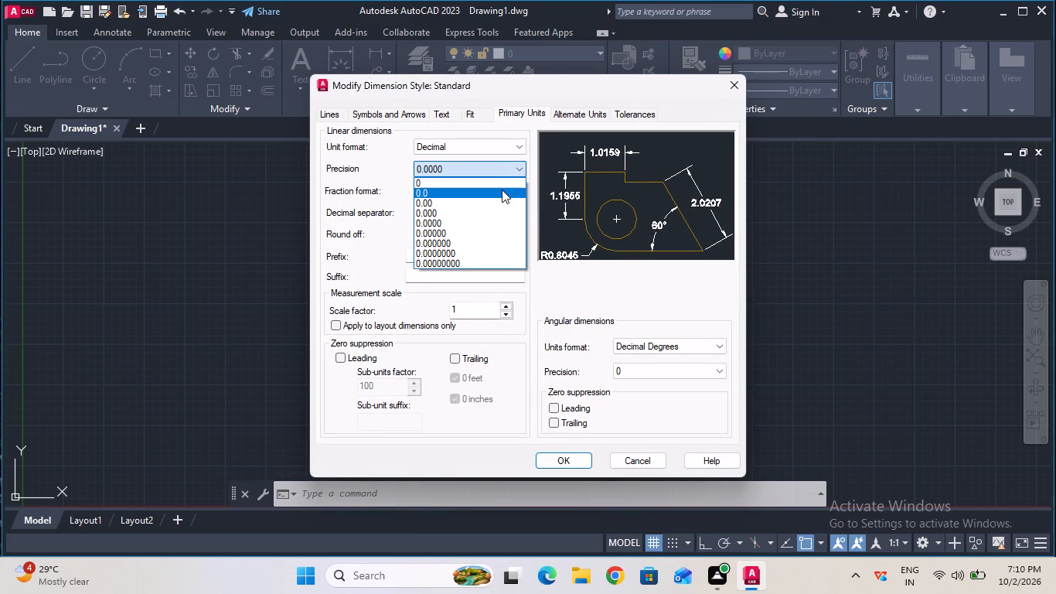
click(501, 184)
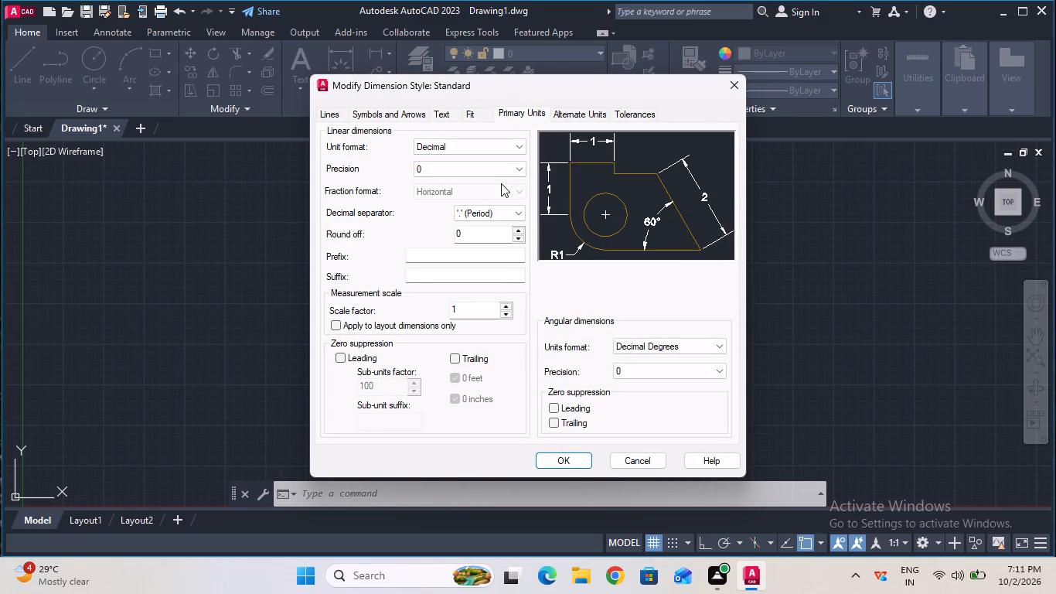
Set the Standard dimension style's text height to 6 and its text alignment to ISO standard.
click(444, 114)
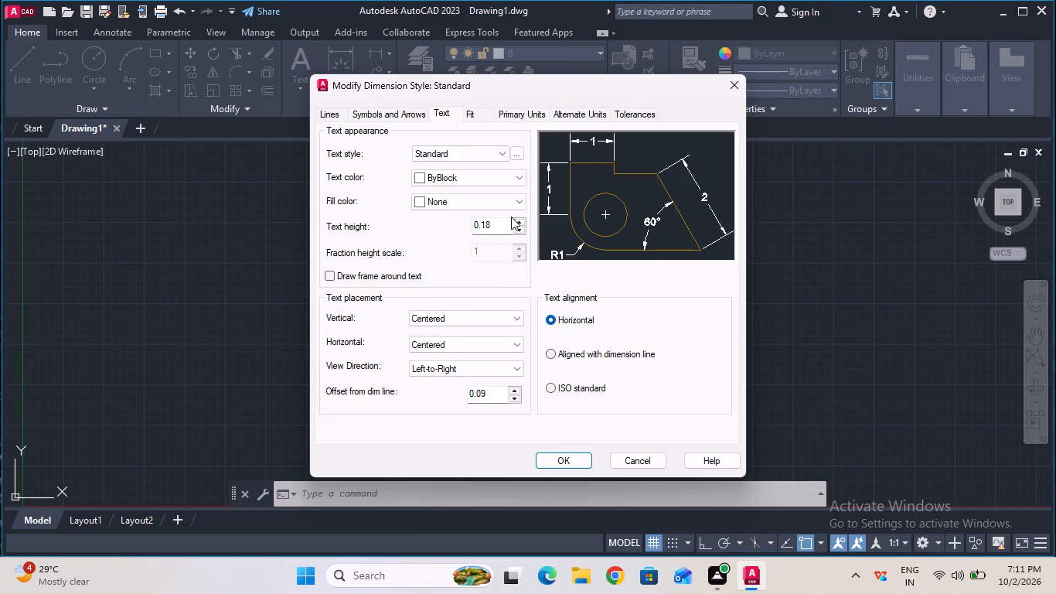
click(508, 218)
click(502, 217)
click(496, 220)
key(BackSpace)
key(BackSpace)
key(BackSpace)
key(BackSpace)
key(BackSpace)
key(BackSpace)
key(BackSpace)
key(BackSpace)
key(BackSpace)
key(BackSpace)
key(BackSpace)
key(BackSpace)
key(BackSpace)
key(BackSpace)
key(BackSpace)
key(BackSpace)
key(BackSpace)
key(BackSpace)
key(BackSpace)
key(BackSpace)
key(6)
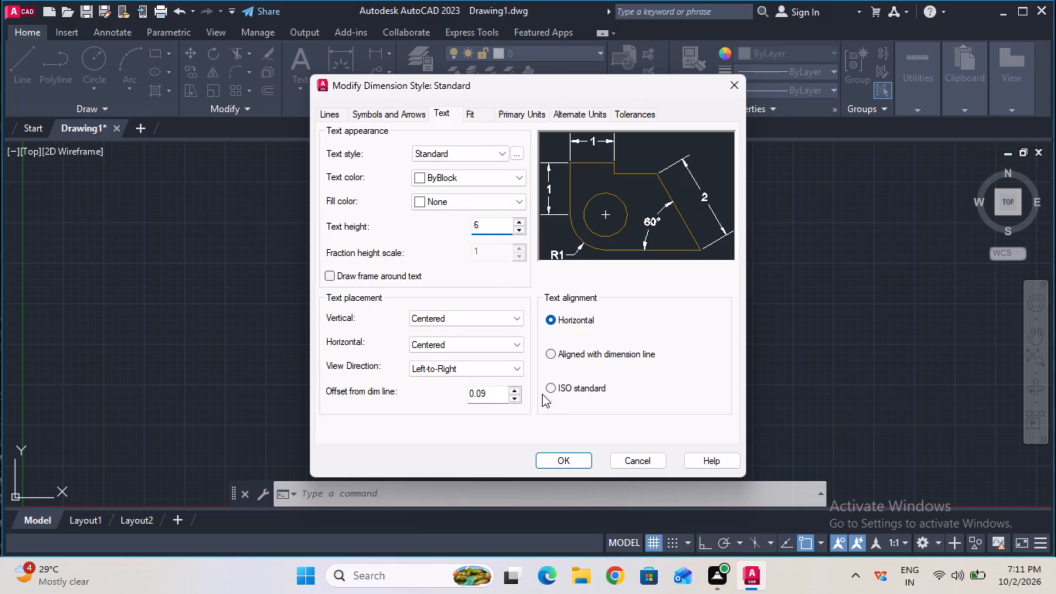
click(554, 389)
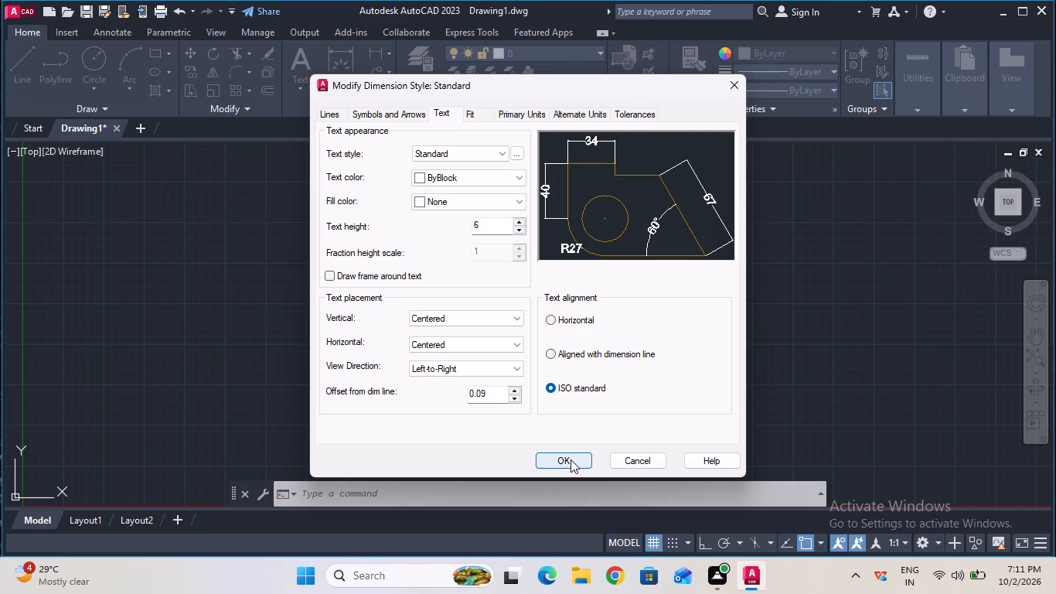
click(571, 459)
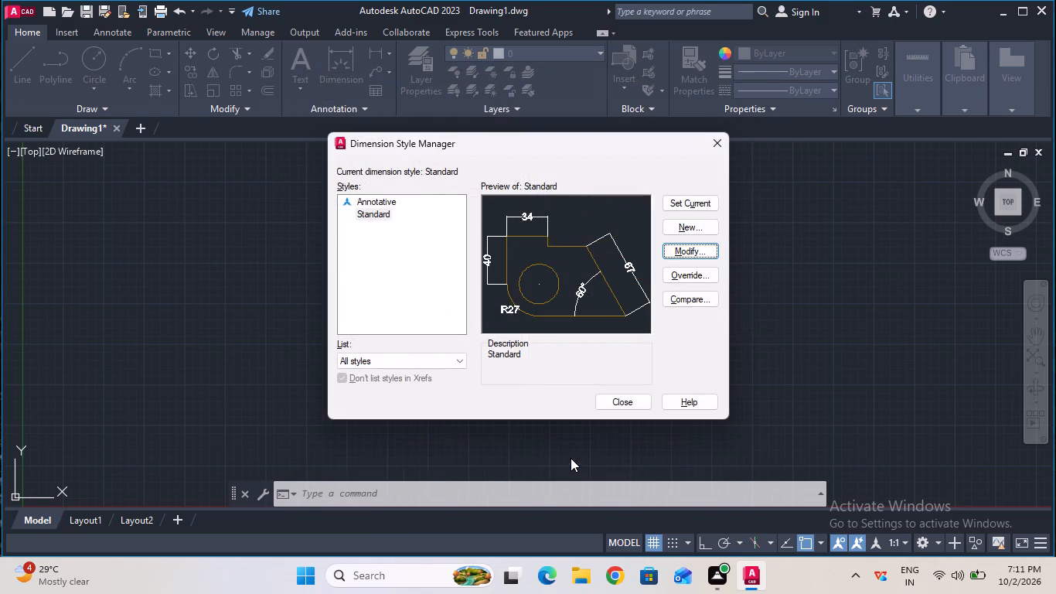
Make Standard the current dimension style and close the Dimension Style Manager.
click(711, 203)
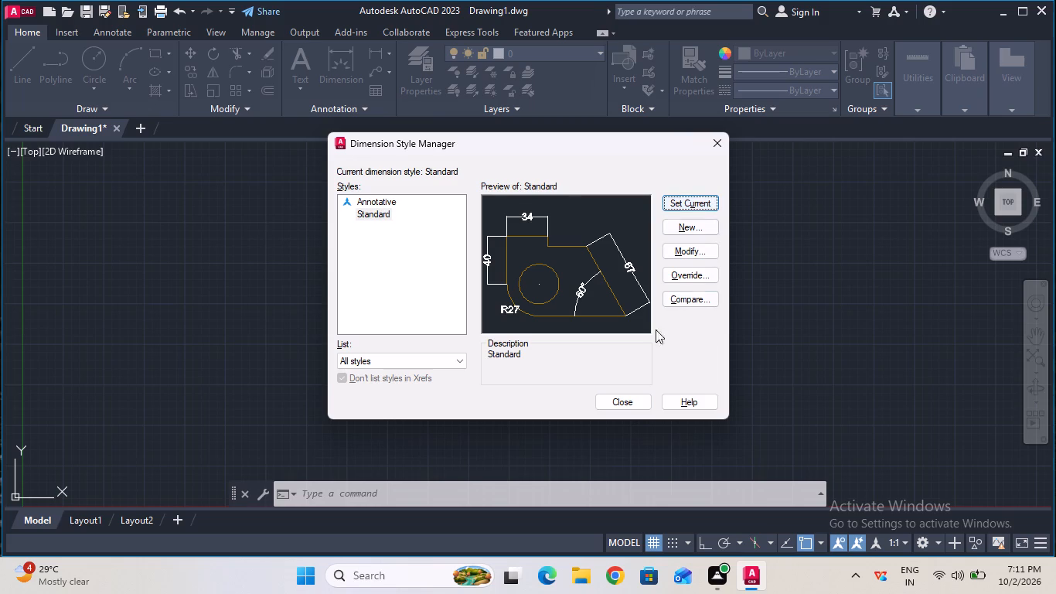
click(632, 398)
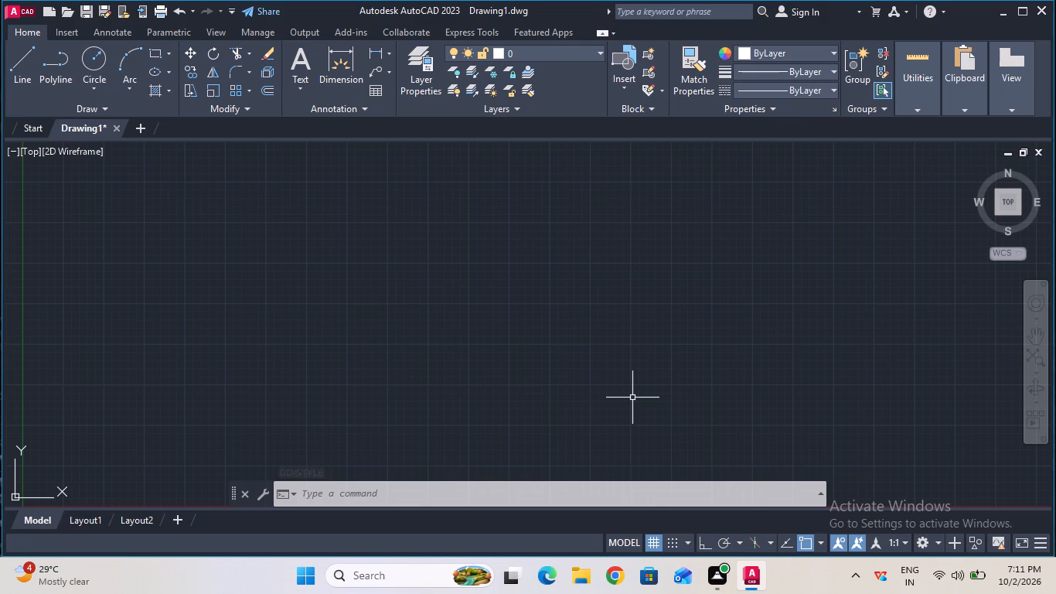
Set the model space limits from a lower left corner of 0,0 to an upper right corner of 100,100.
click(440, 501)
text(lim)
click(417, 449)
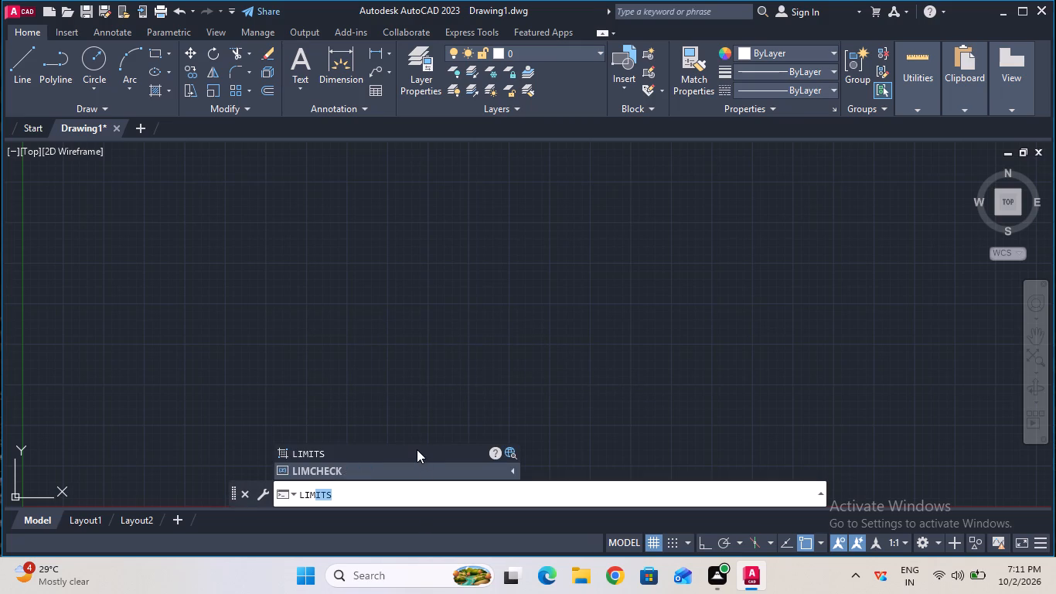
click(593, 481)
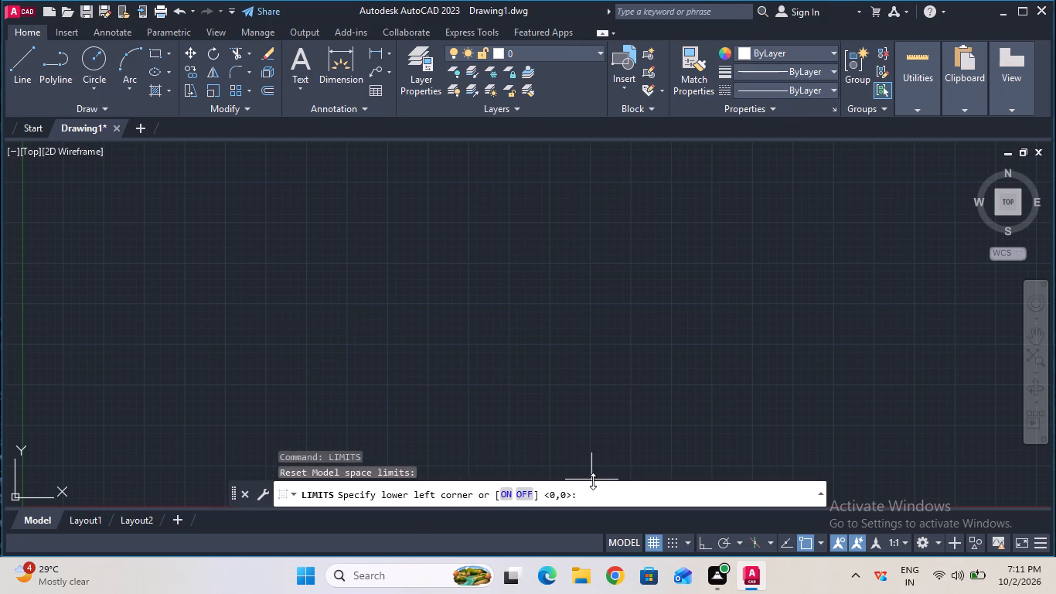
text(0,0)
key(Return)
text(100,100)
key(Return)
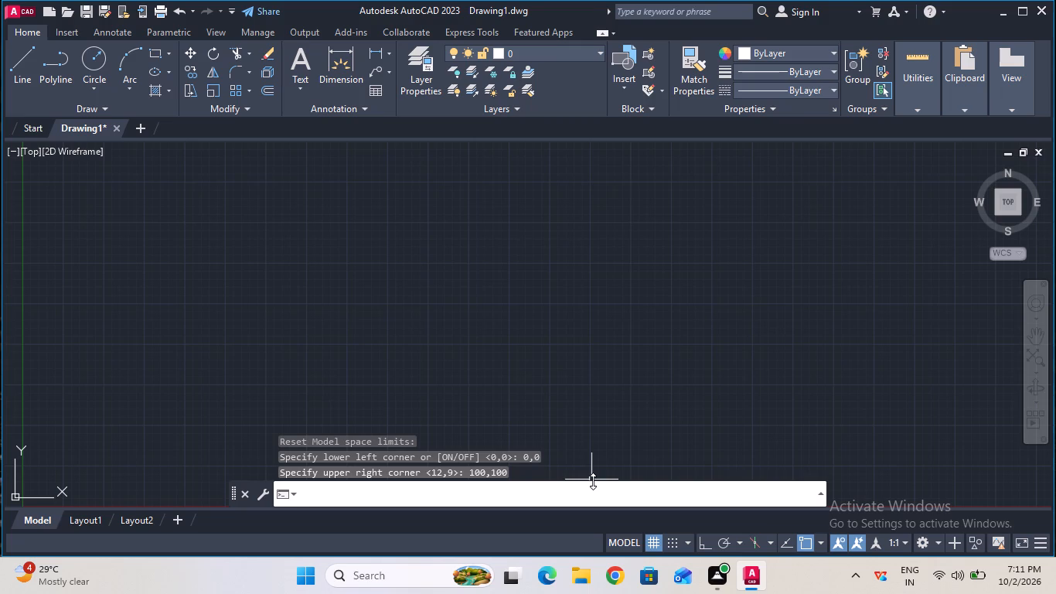
Zoom All to fit the whole drawing limits in the view.
click(478, 497)
key(z)
key(Return)
key(a)
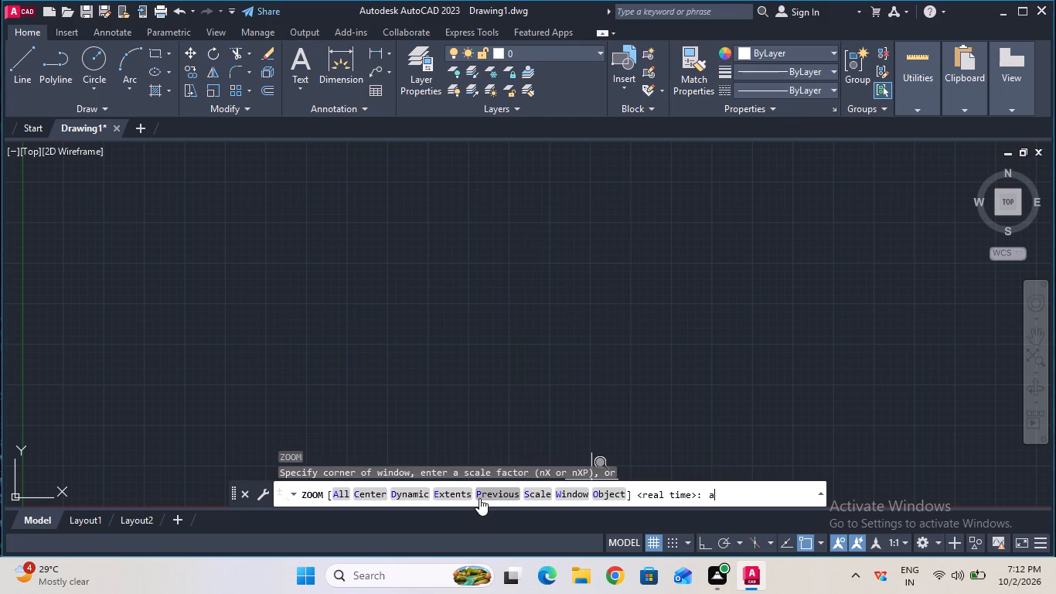
key(Return)
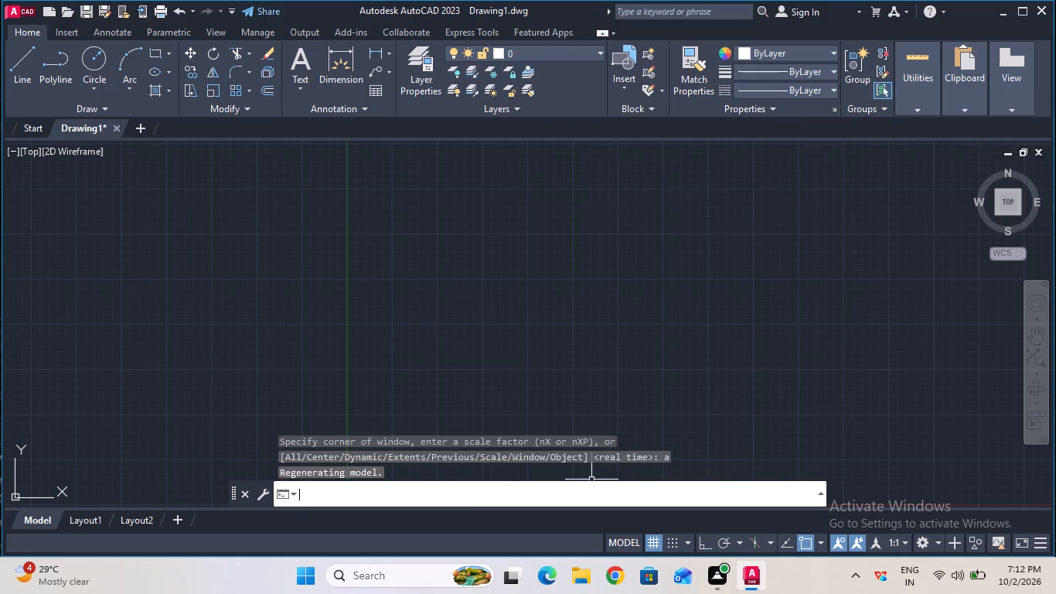
Turn on Ortho mode.
key(F8)
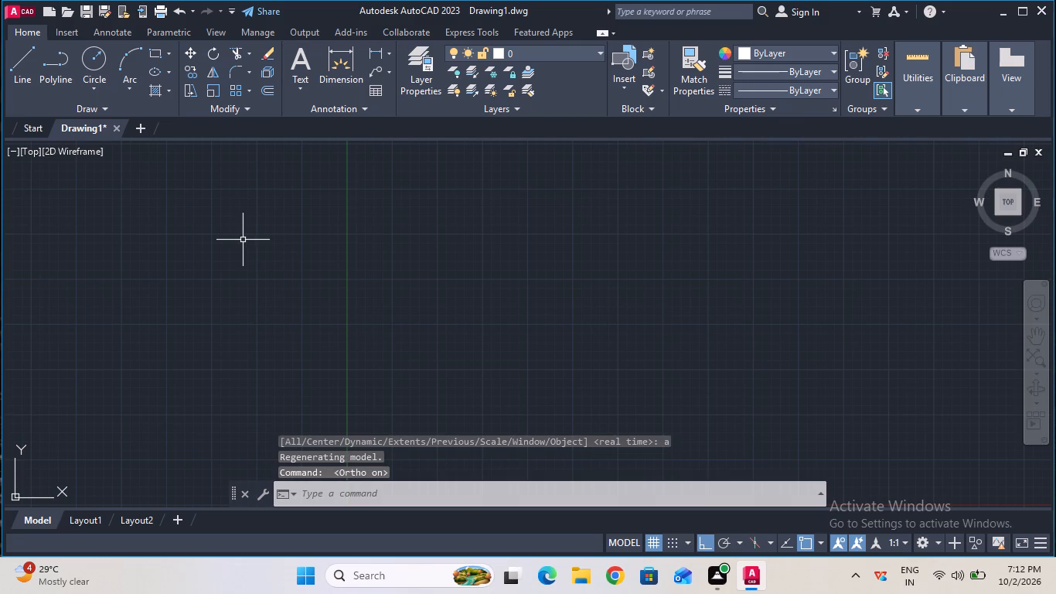
Load the CENTER linetype from acad.lin in the Linetype Manager and accept the dialog.
click(387, 56)
click(395, 102)
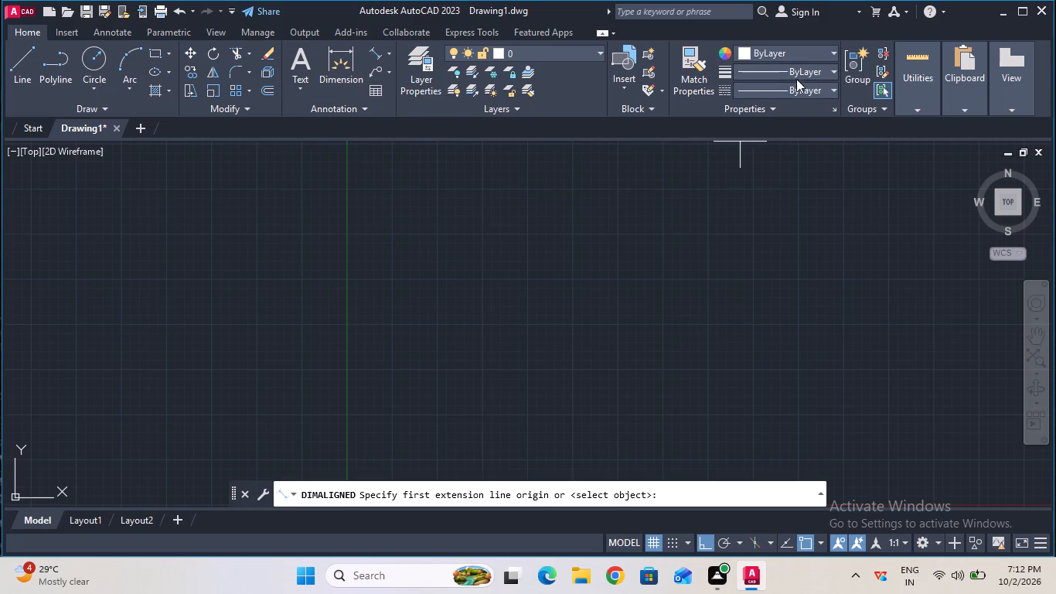
click(789, 99)
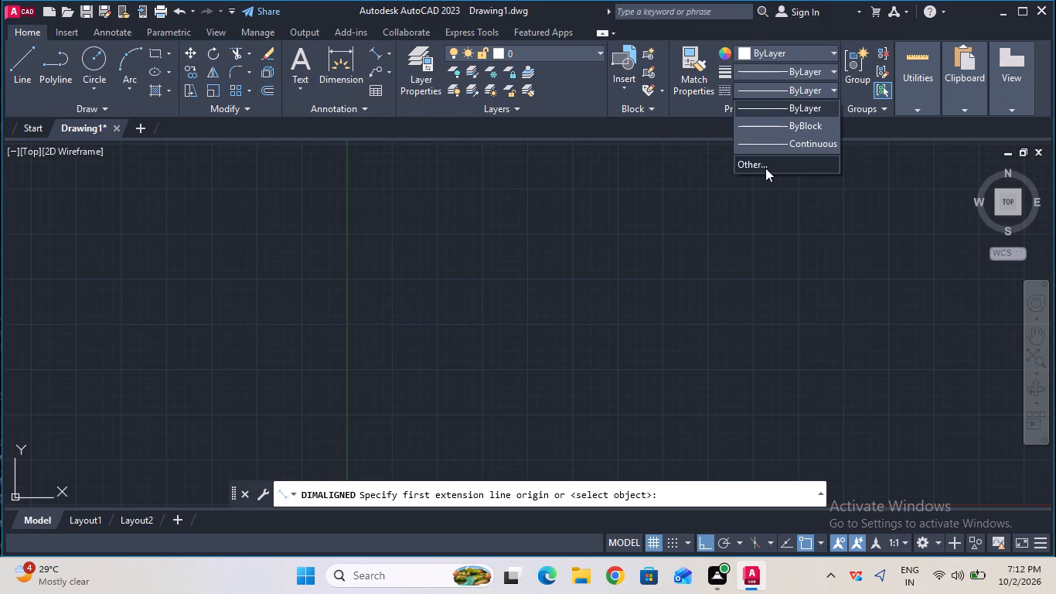
click(765, 168)
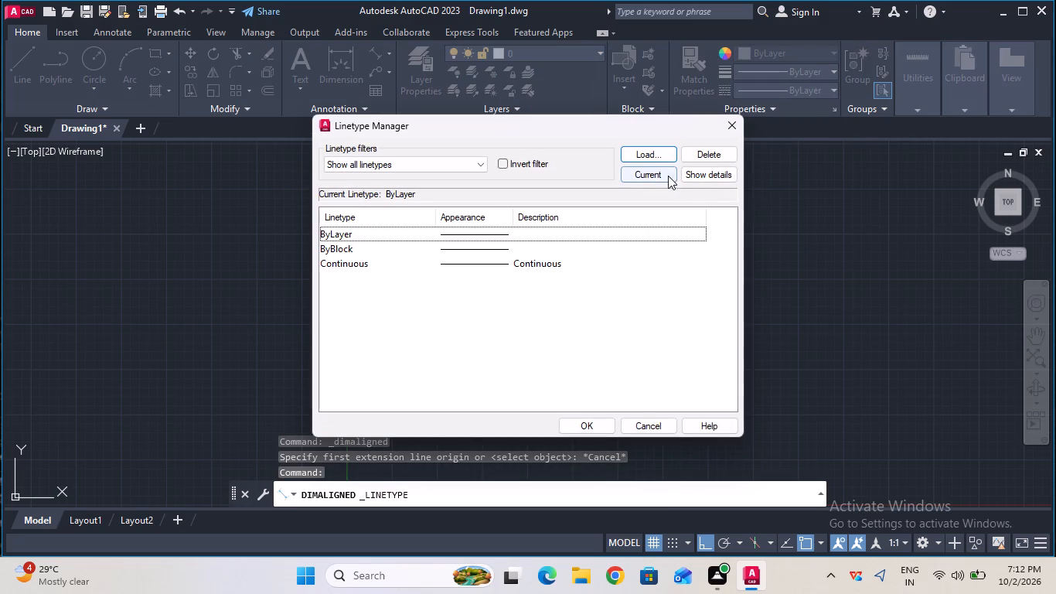
click(663, 161)
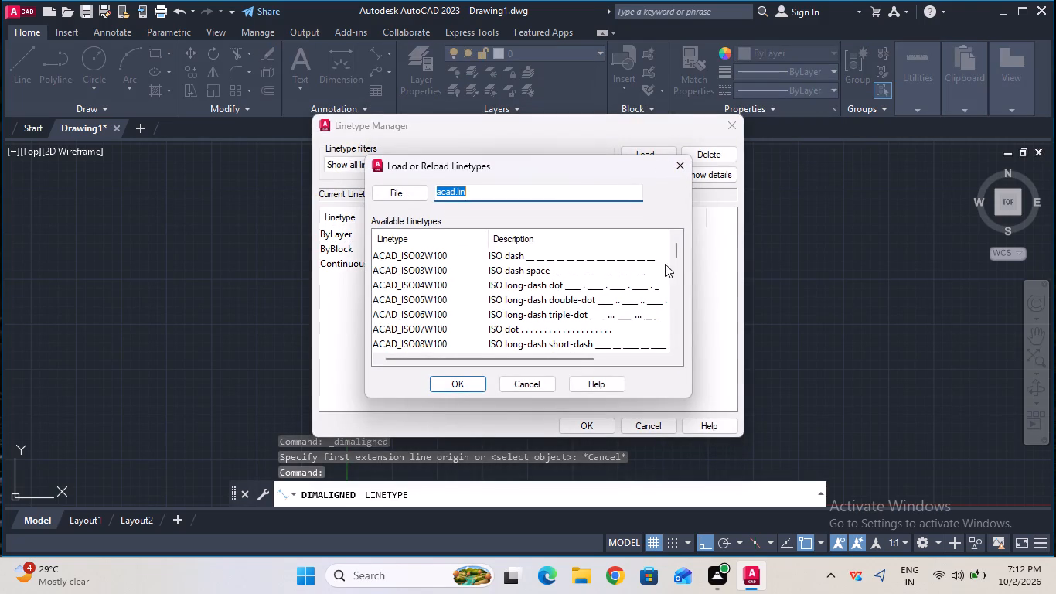
drag(679, 252, 676, 286)
click(622, 285)
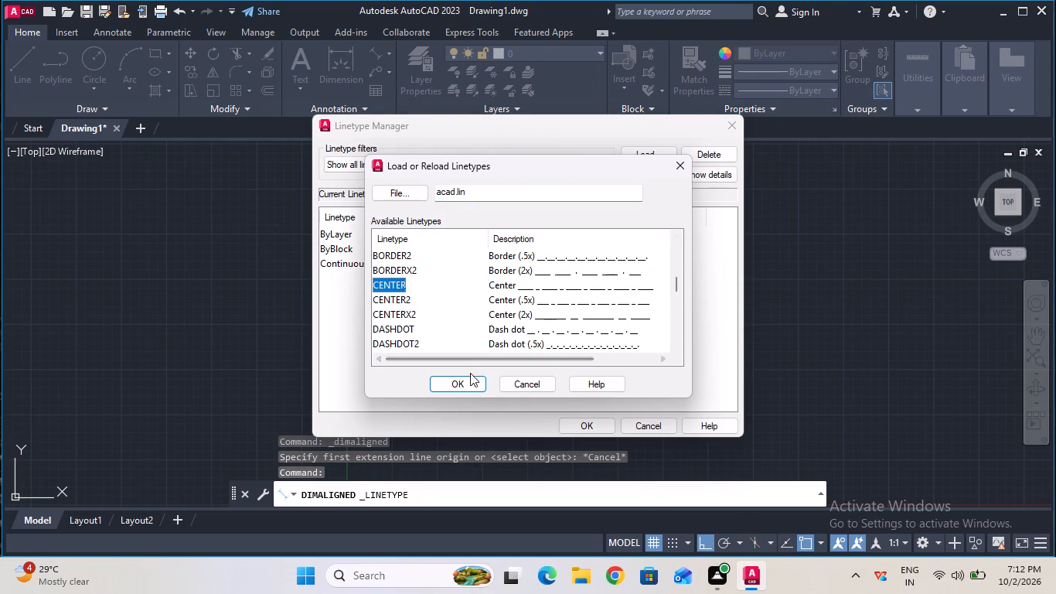
click(469, 375)
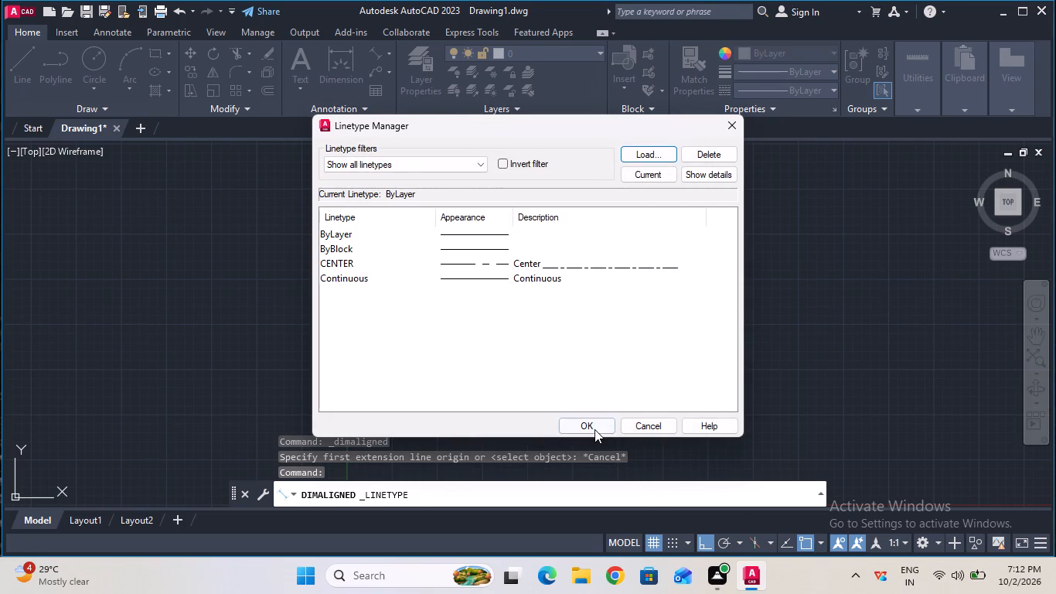
click(592, 427)
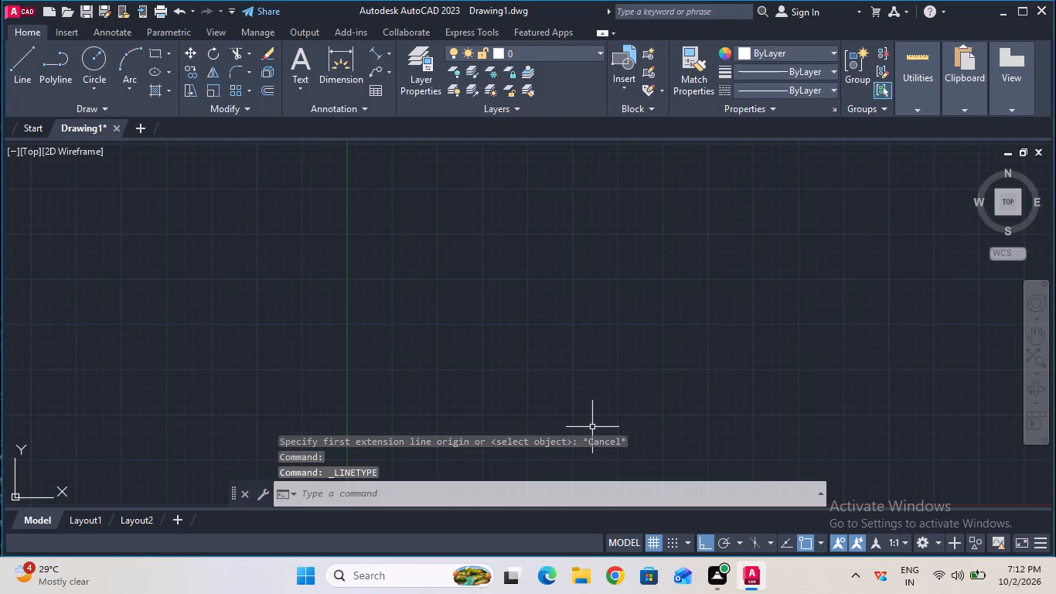
Turn on isometric drafting with the top isoplane active.
click(767, 539)
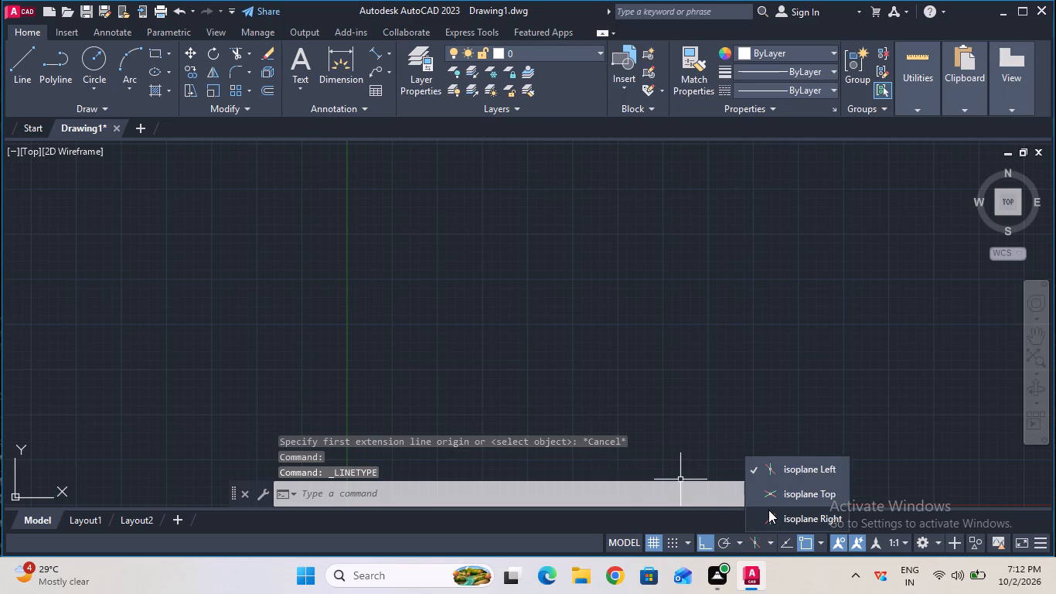
click(770, 497)
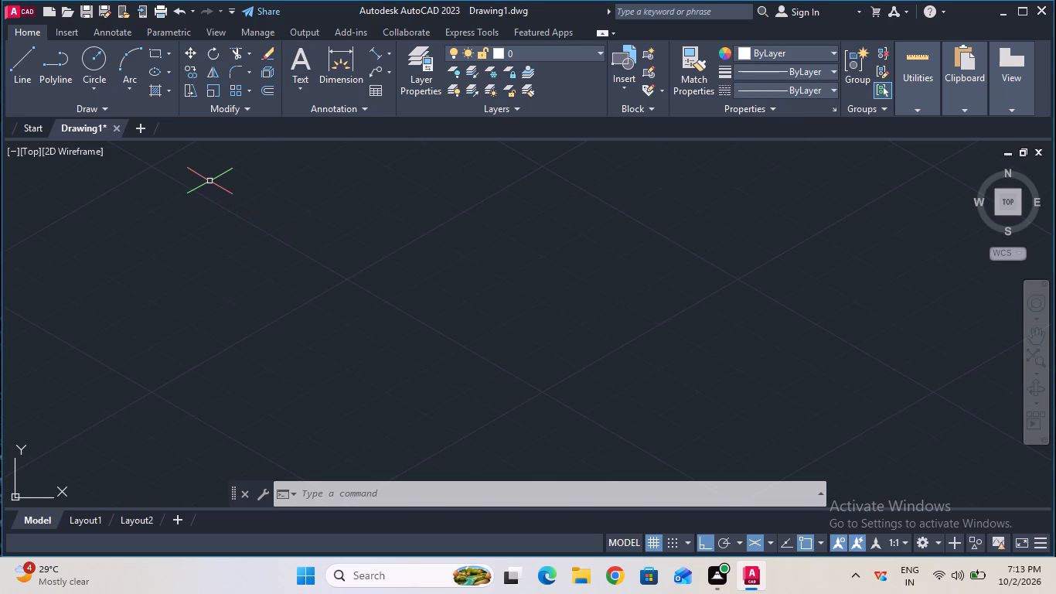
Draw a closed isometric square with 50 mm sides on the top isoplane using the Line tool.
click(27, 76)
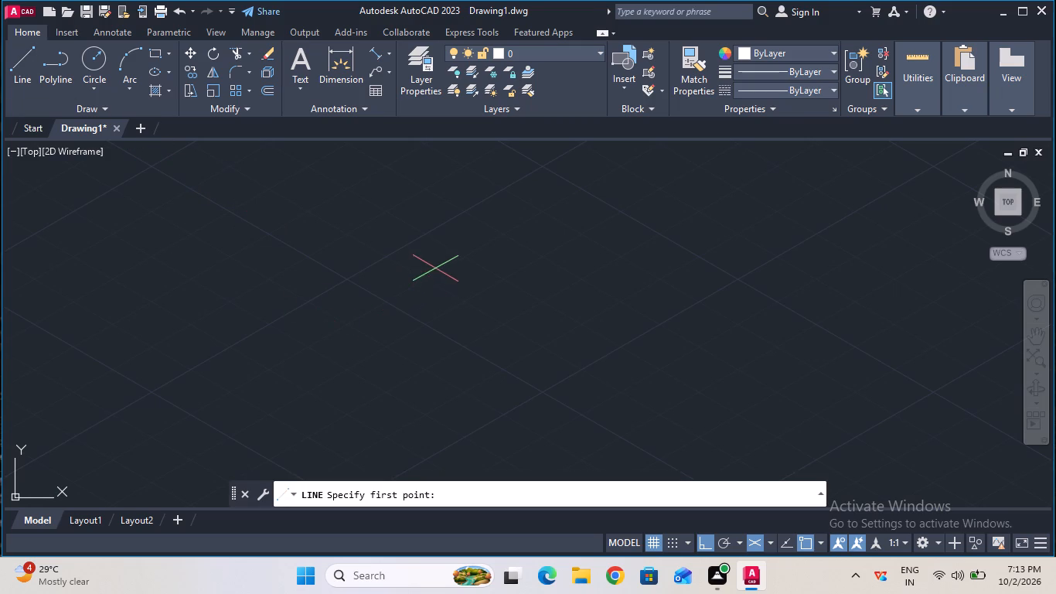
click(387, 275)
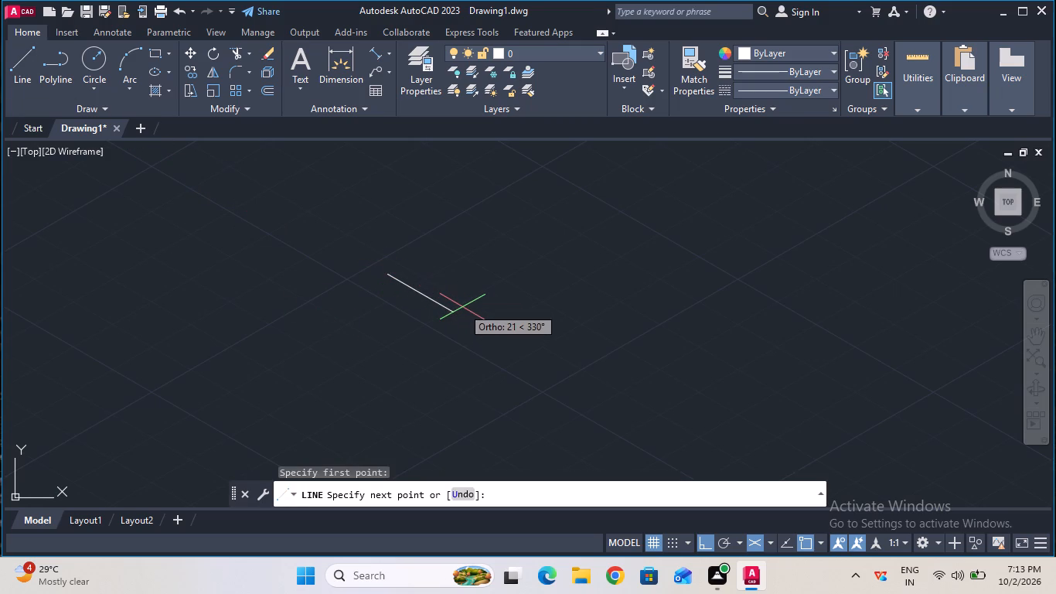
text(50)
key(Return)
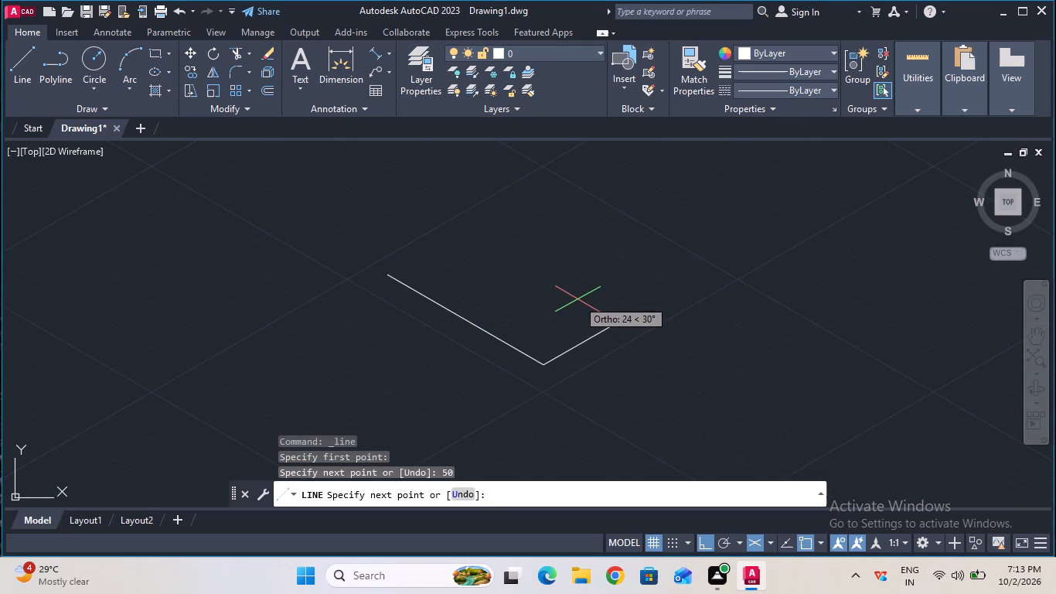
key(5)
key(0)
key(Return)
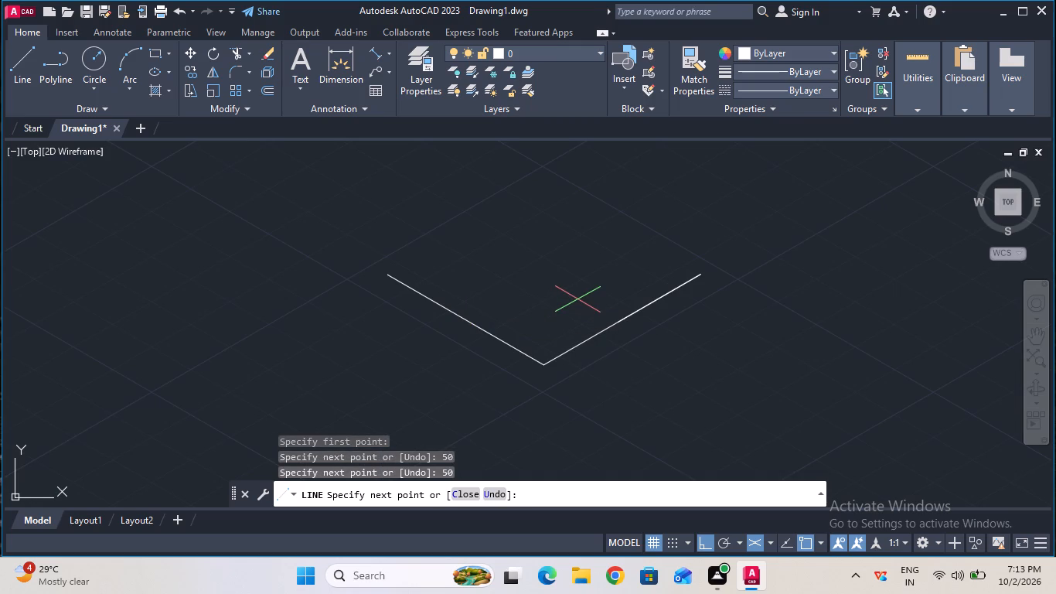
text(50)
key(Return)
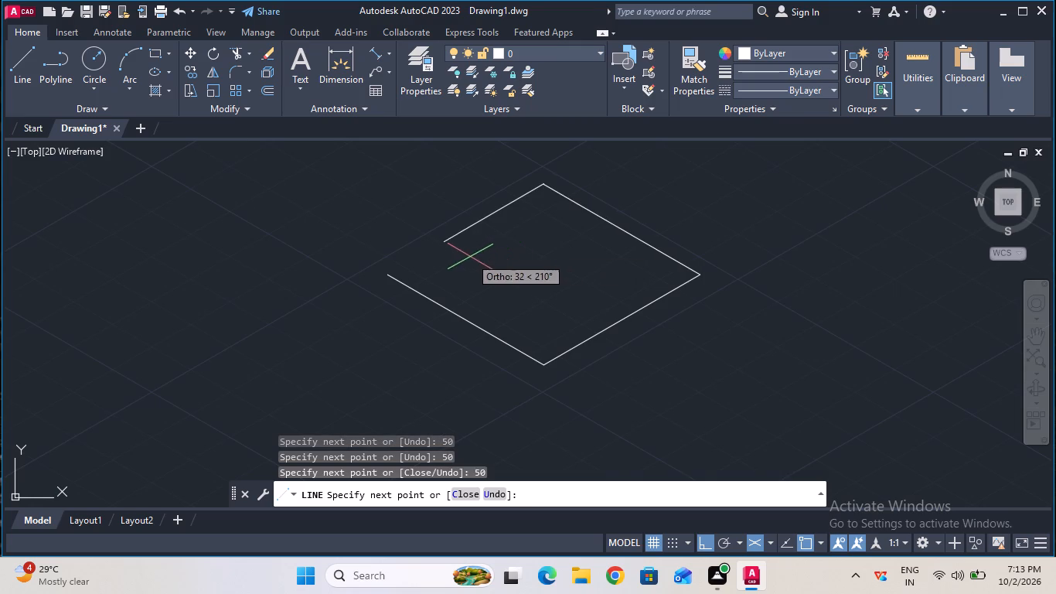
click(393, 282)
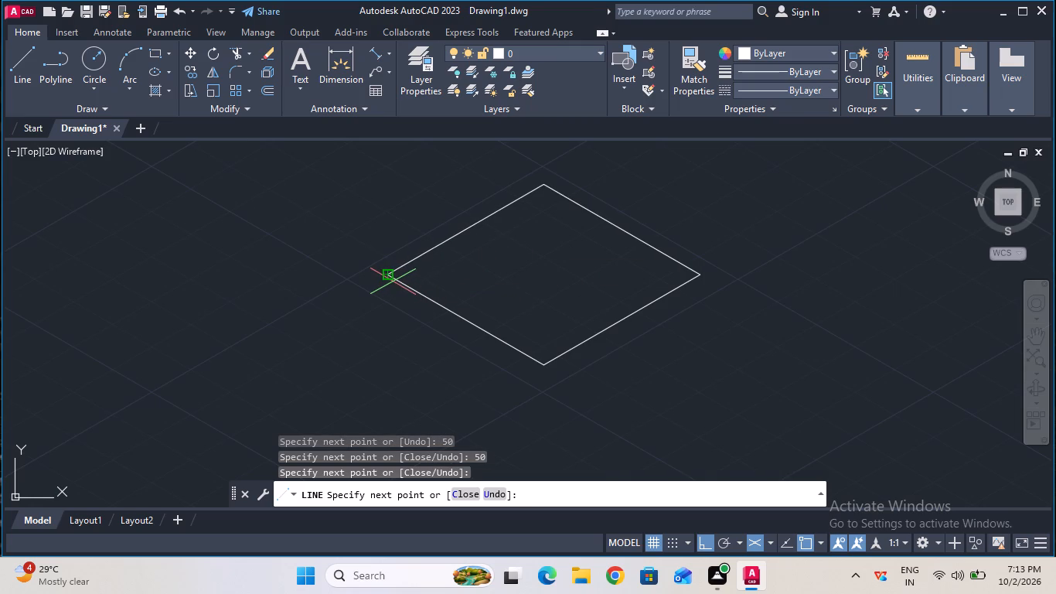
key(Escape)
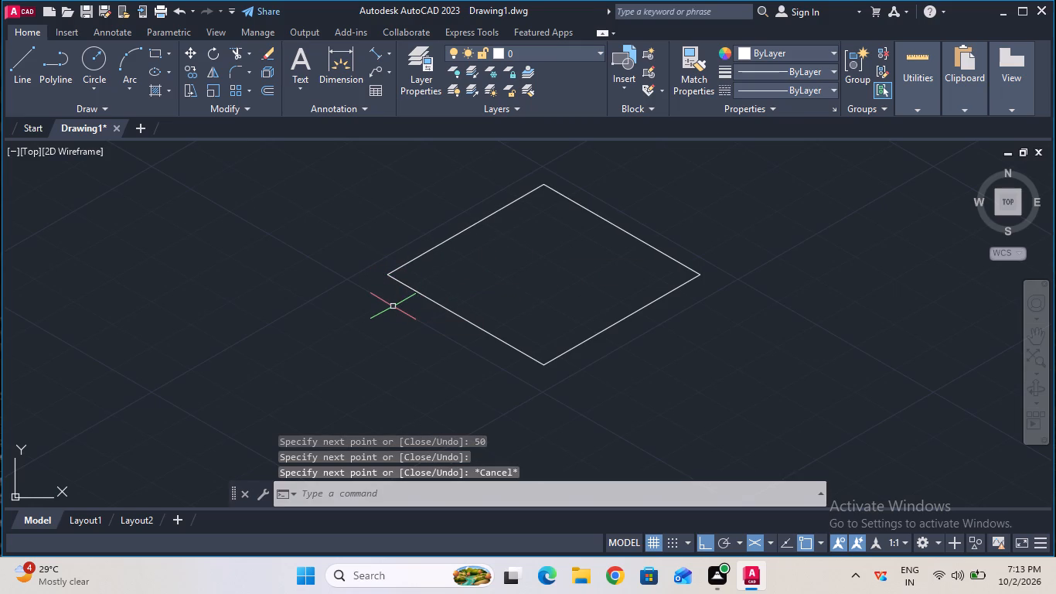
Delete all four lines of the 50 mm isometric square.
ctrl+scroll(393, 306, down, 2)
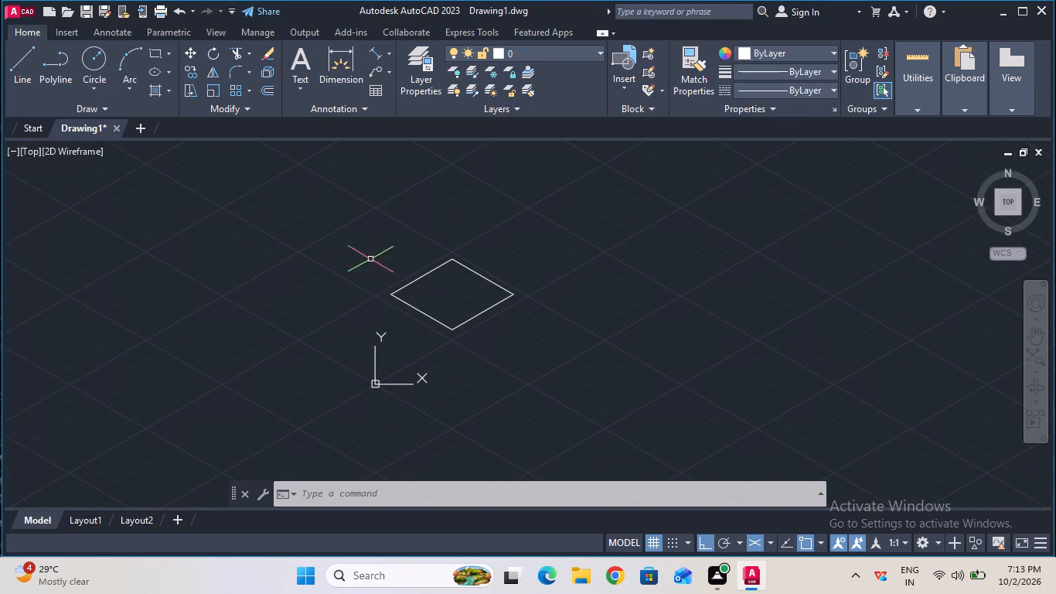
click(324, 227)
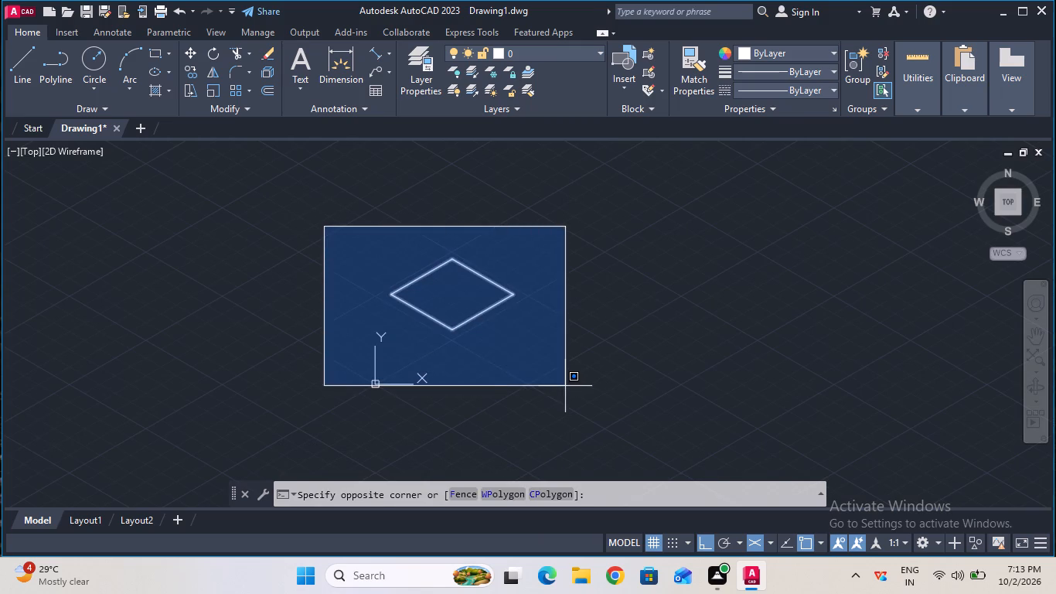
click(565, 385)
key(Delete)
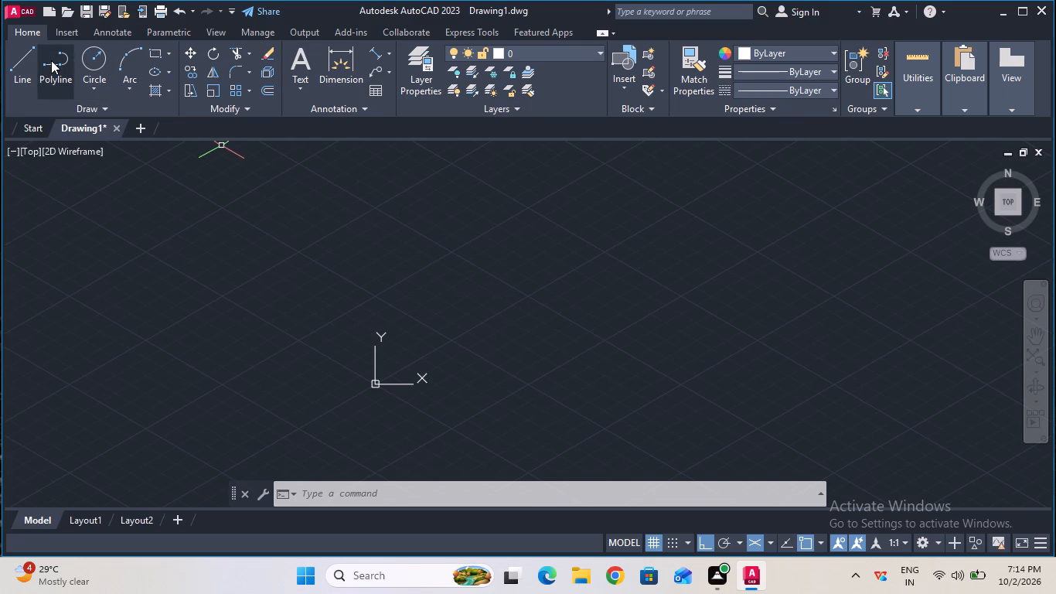
Draw a 44 mm line along the 330° isometric axis, just above the drawing origin.
click(34, 70)
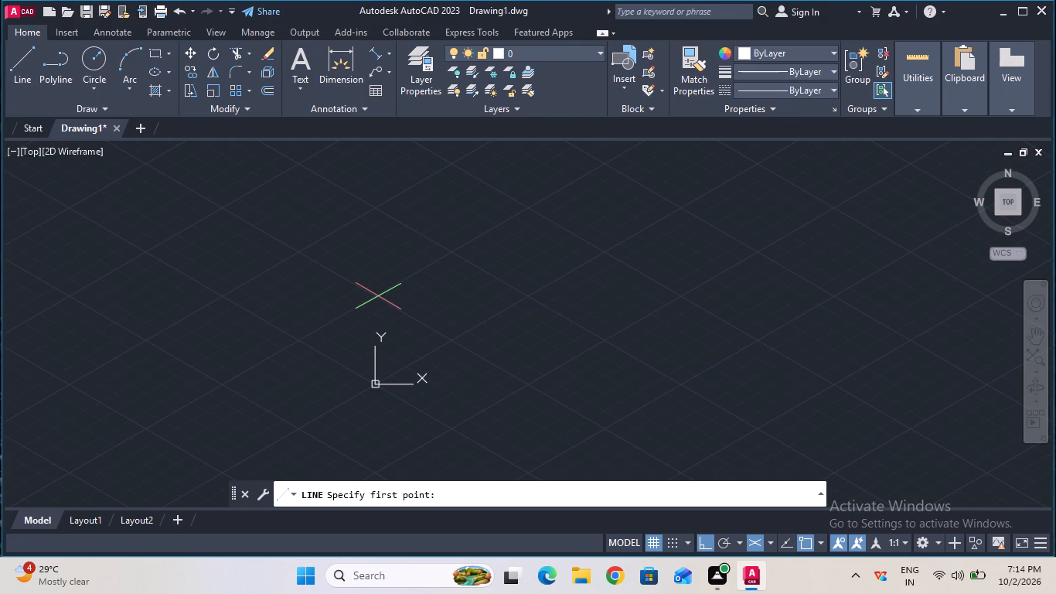
click(378, 295)
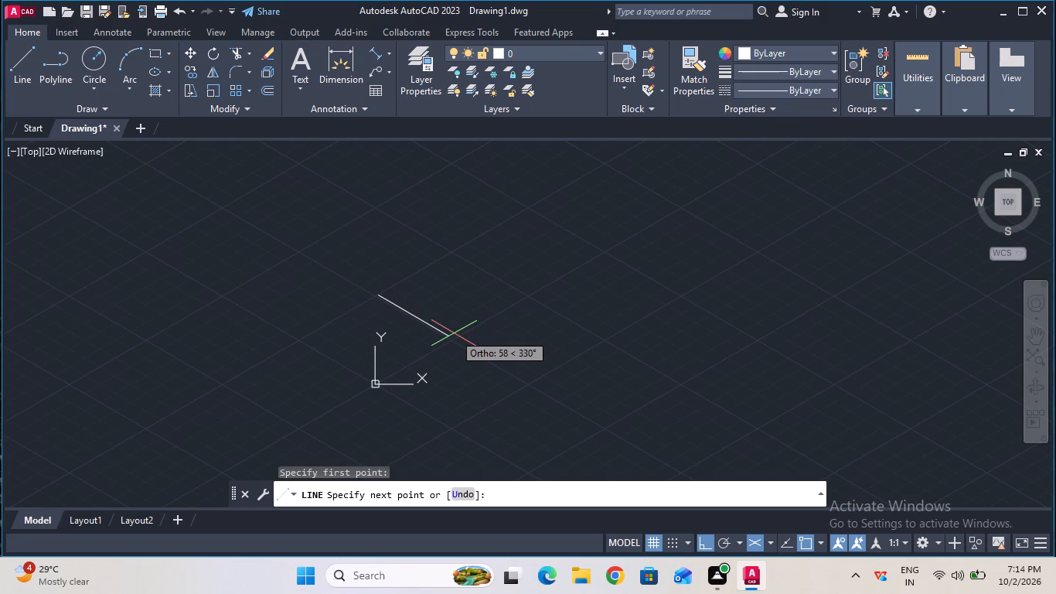
text(44)
key(Return)
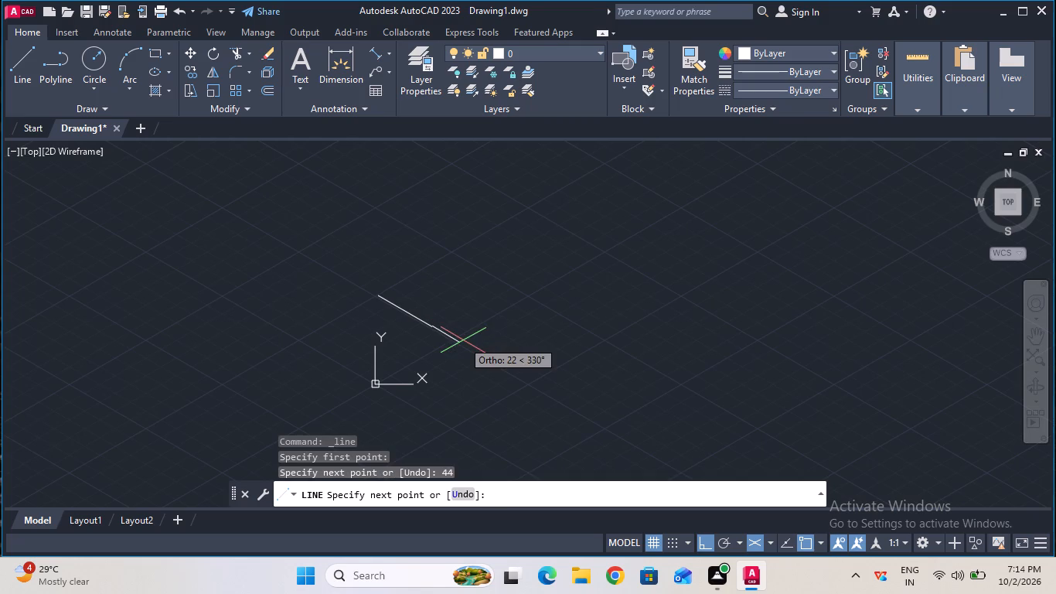
key(Escape)
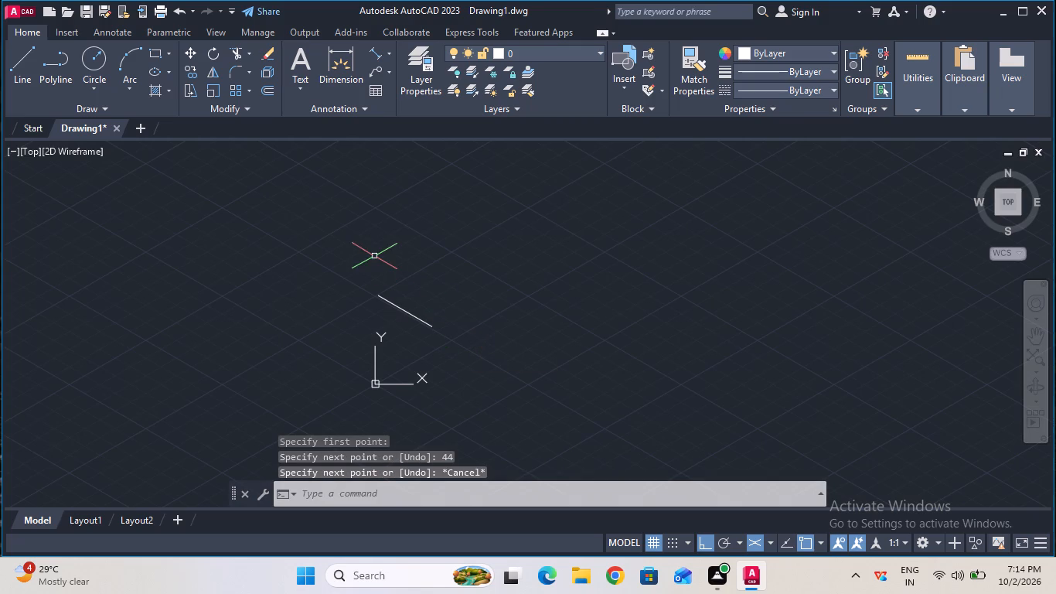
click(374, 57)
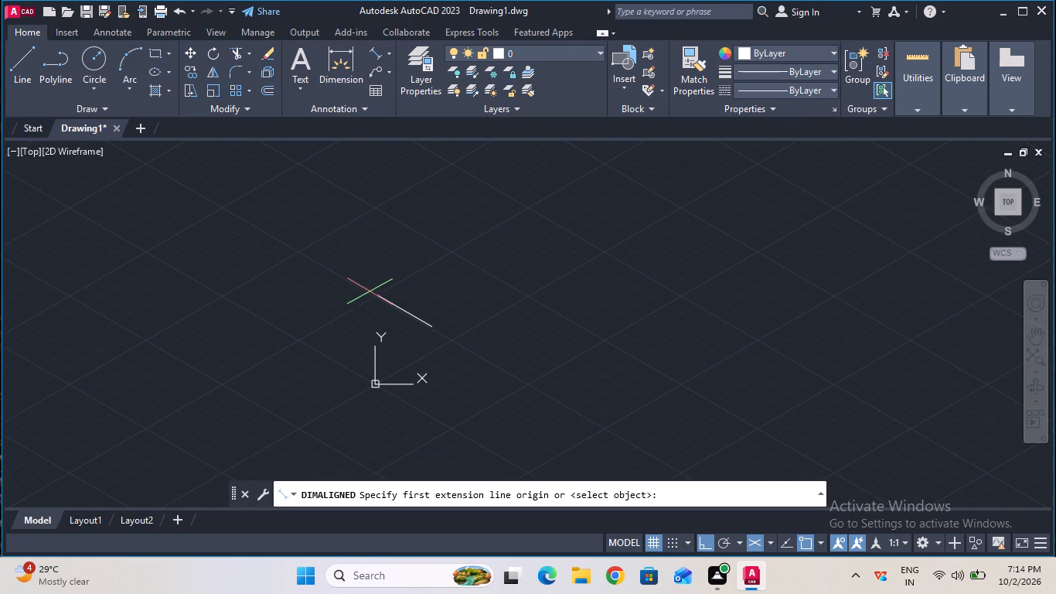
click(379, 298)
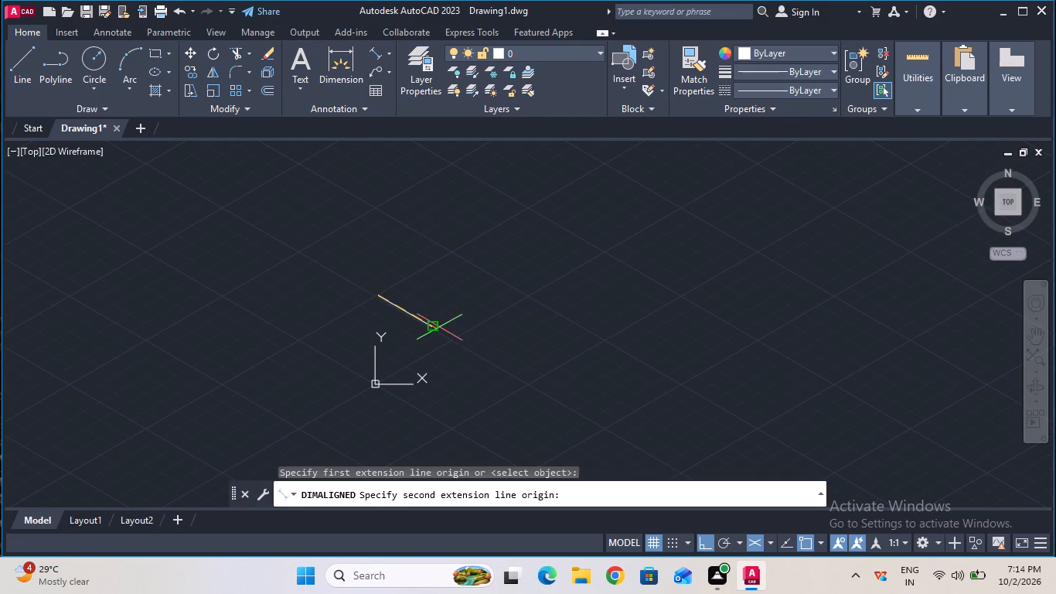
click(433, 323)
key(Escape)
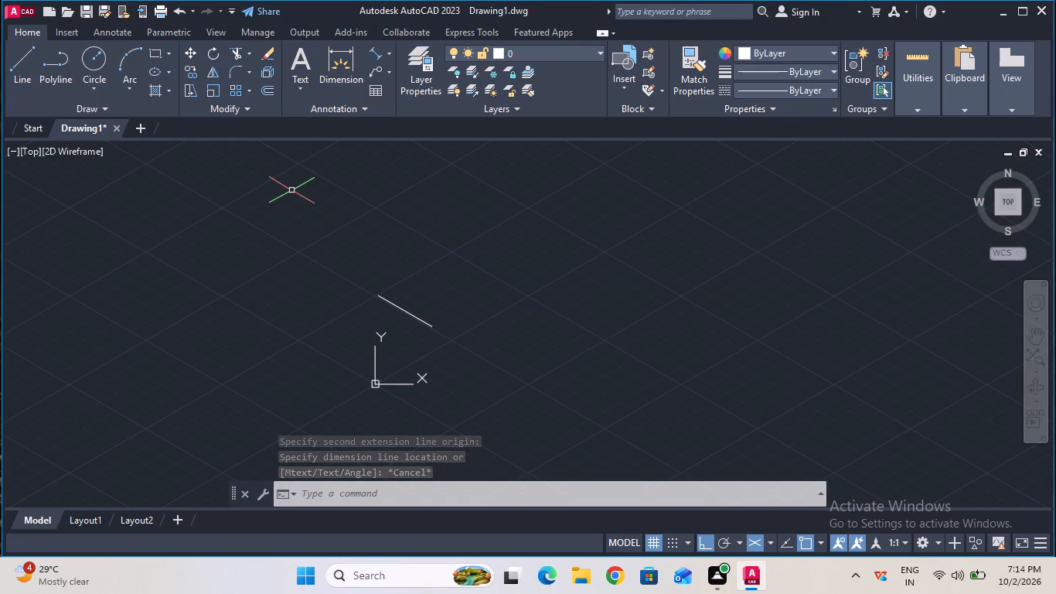
Draw a 90 mm line along the 30° isometric axis from the lower end of the 44 mm line.
click(26, 67)
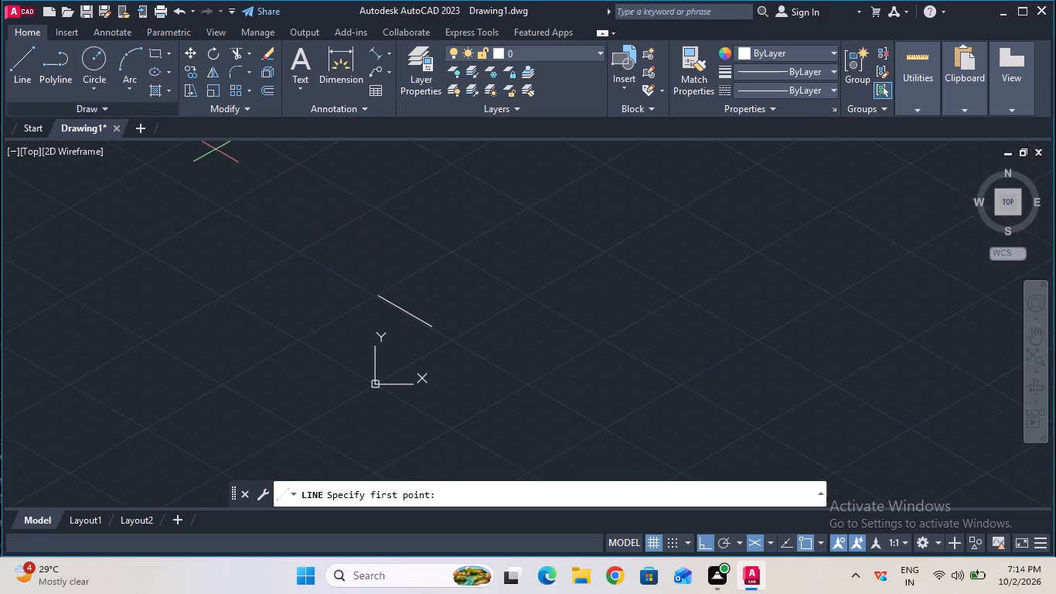
click(431, 328)
text(90)
key(Return)
key(Escape)
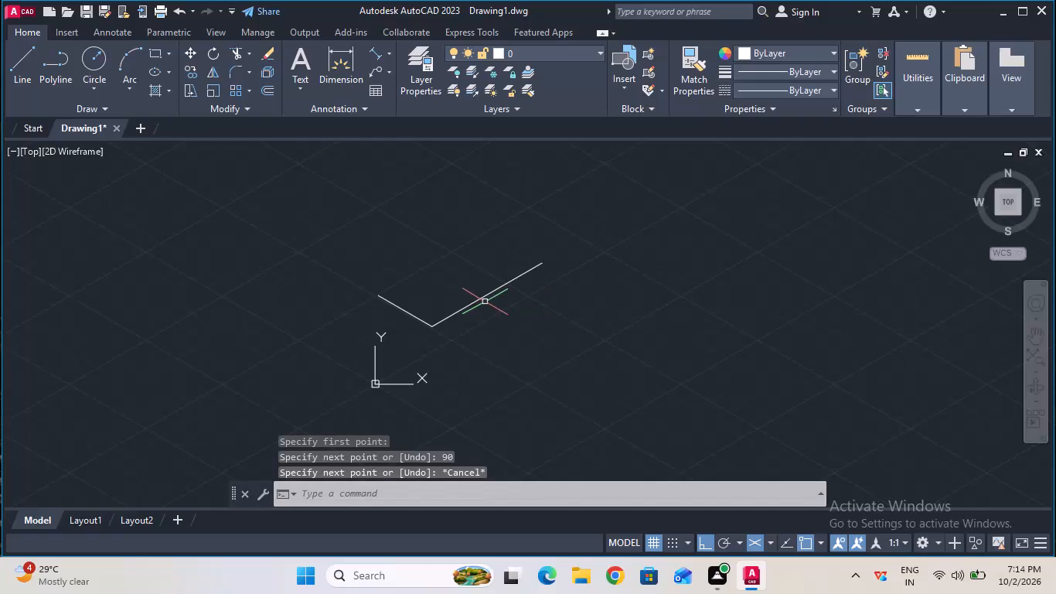
Draw a 16 mm vertical line upward from each end of the 44 mm line, using the right isoplane.
ctrl+scroll(391, 299, up, 2)
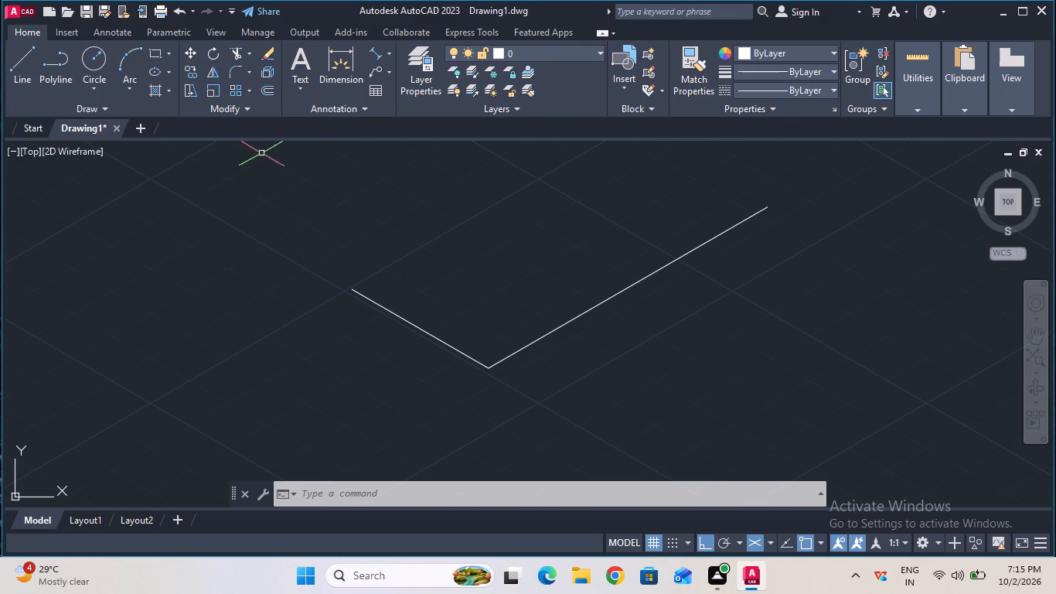
click(30, 87)
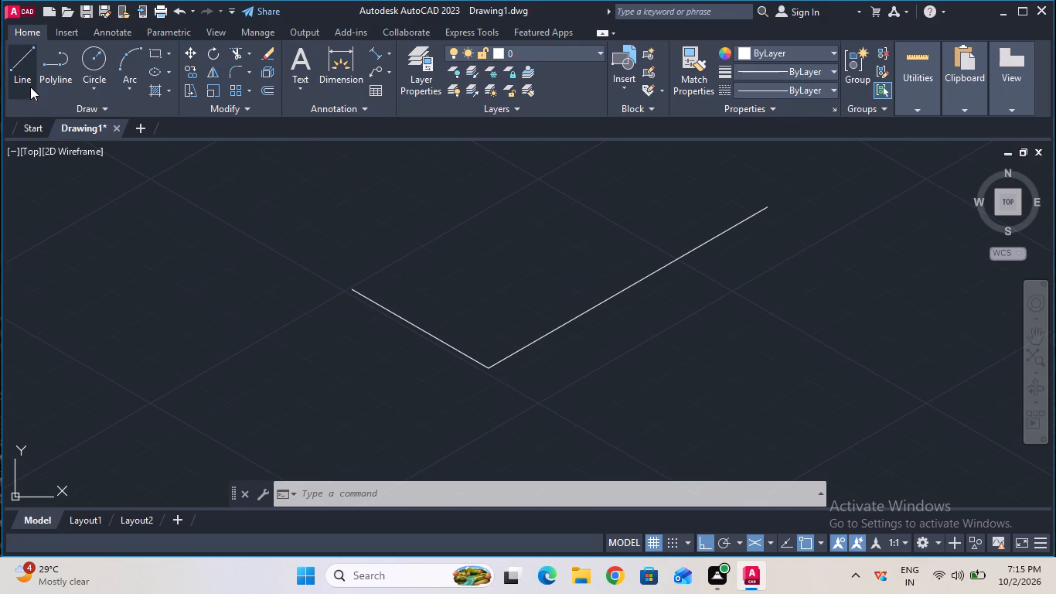
click(356, 293)
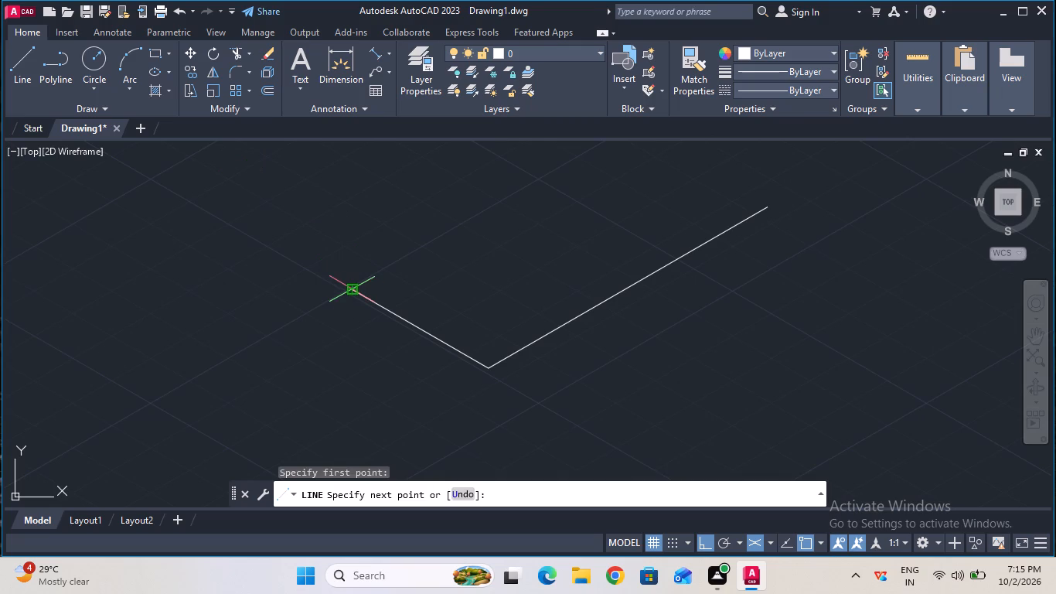
key(F5)
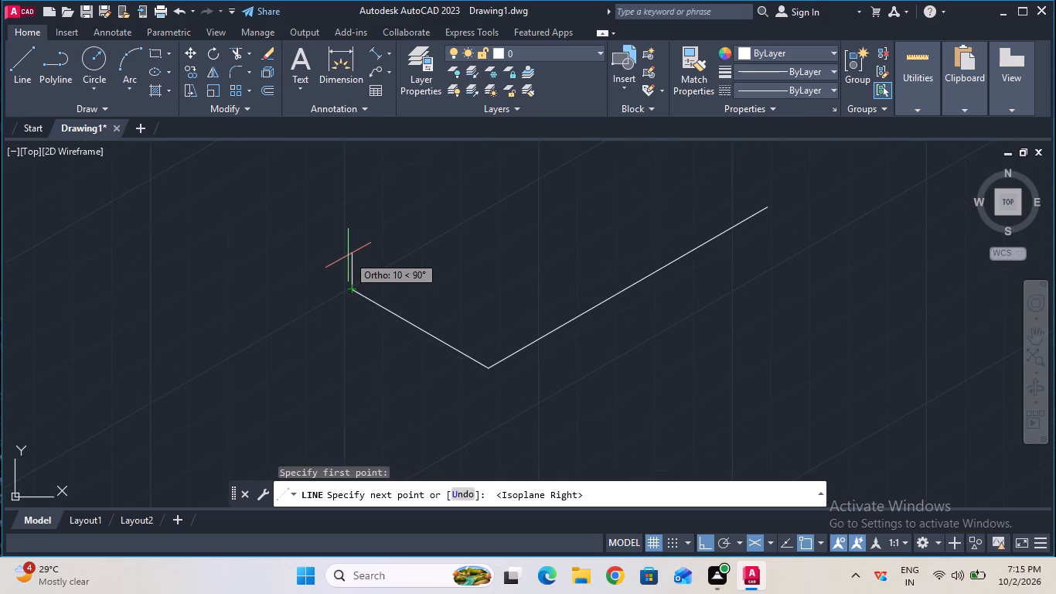
text(16)
key(Return)
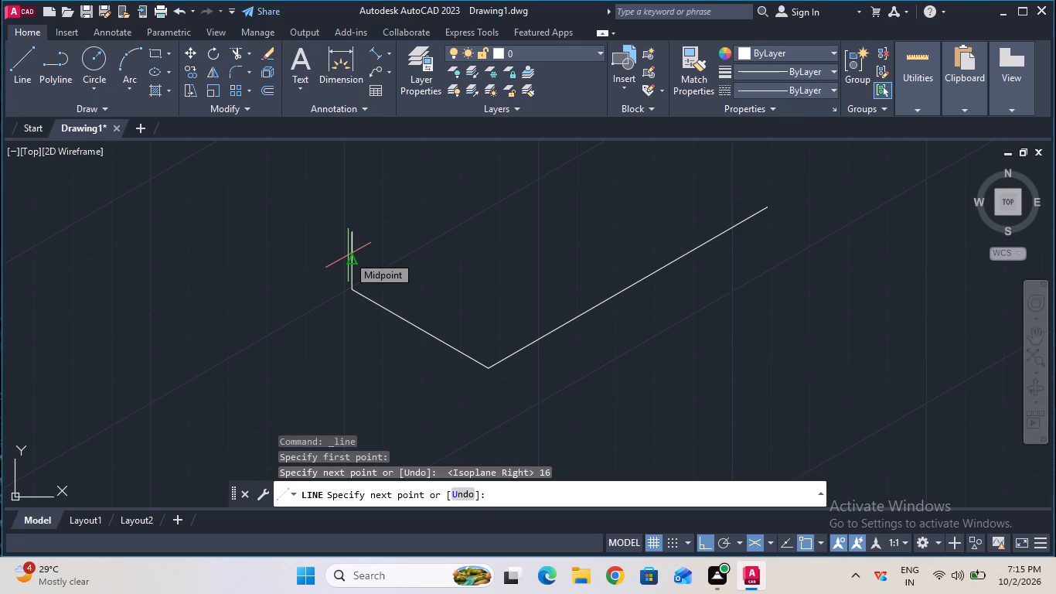
key(Escape)
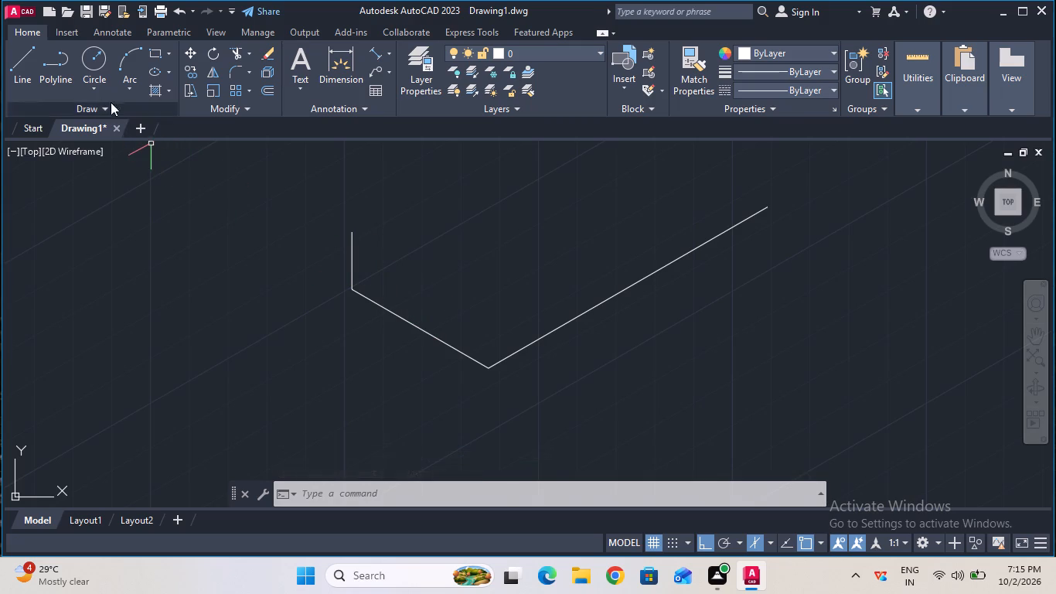
click(26, 78)
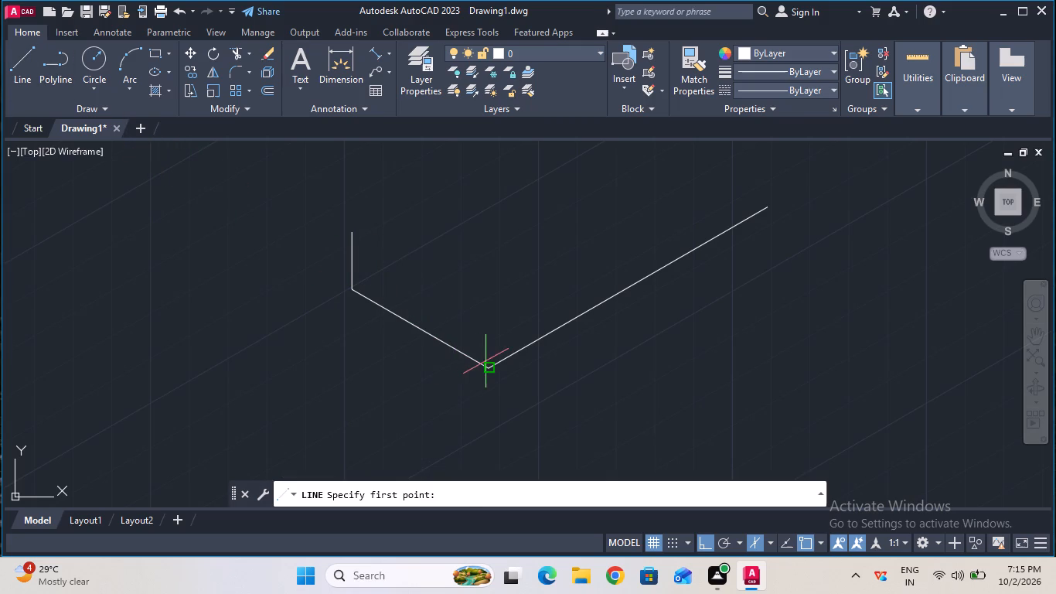
click(485, 367)
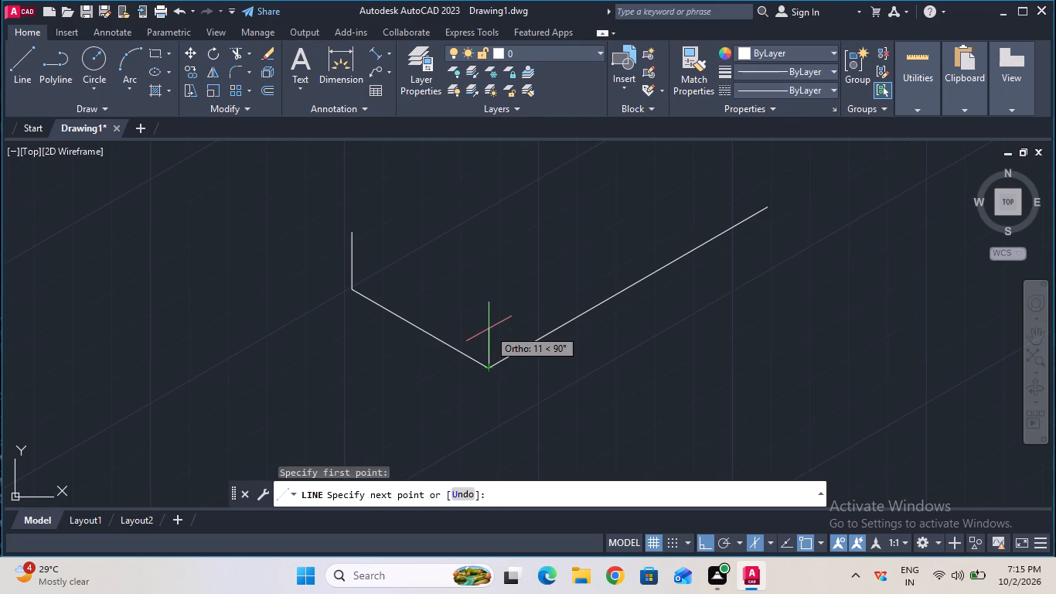
text(16)
key(Return)
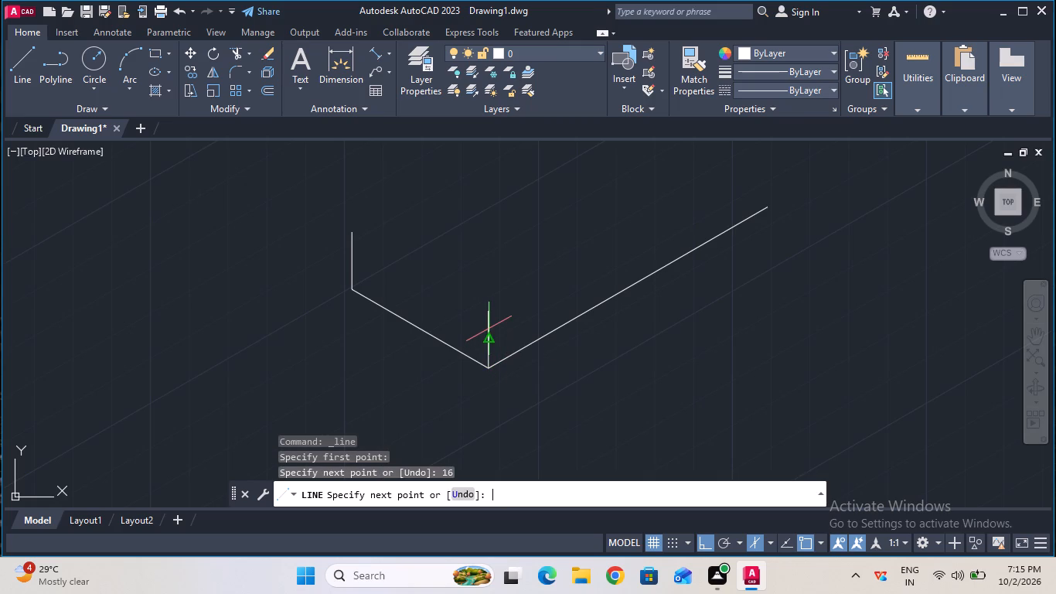
key(Escape)
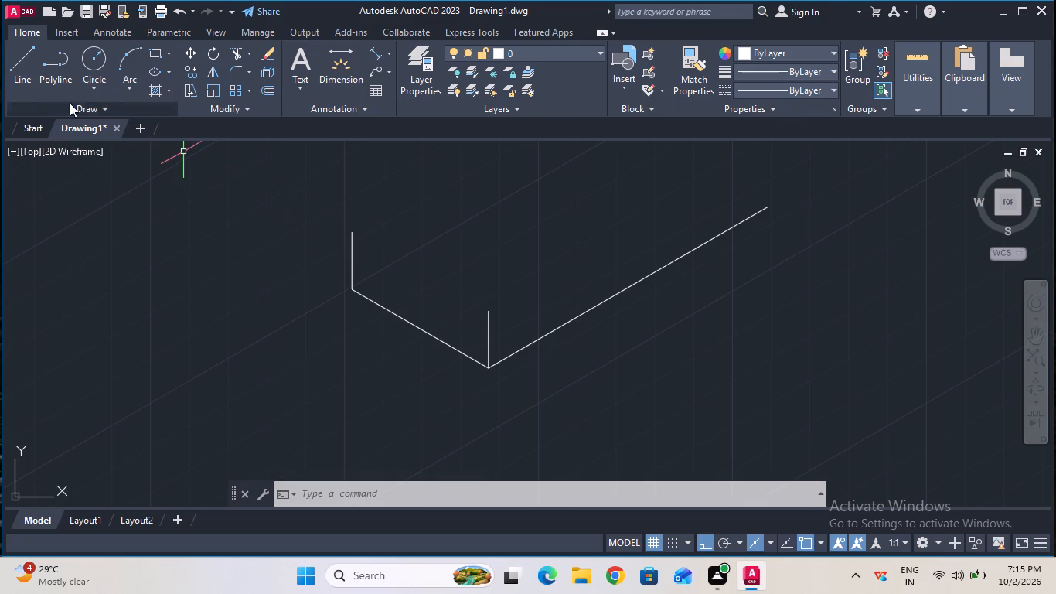
On the left isoplane, draw a 5 mm line inward from the top of each 16 mm vertical, parallel to the 44 mm line.
click(33, 83)
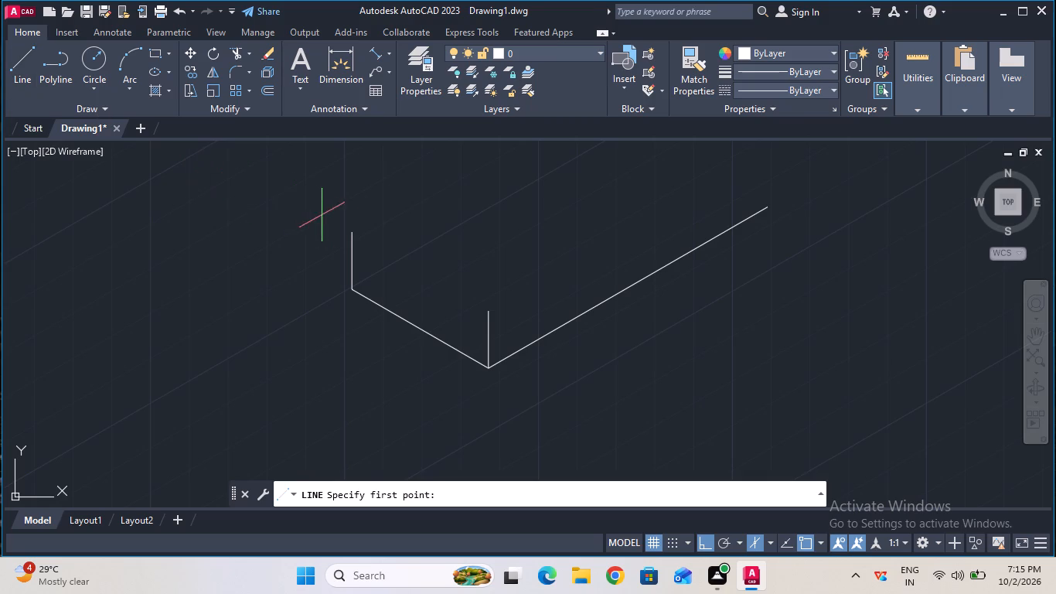
click(349, 230)
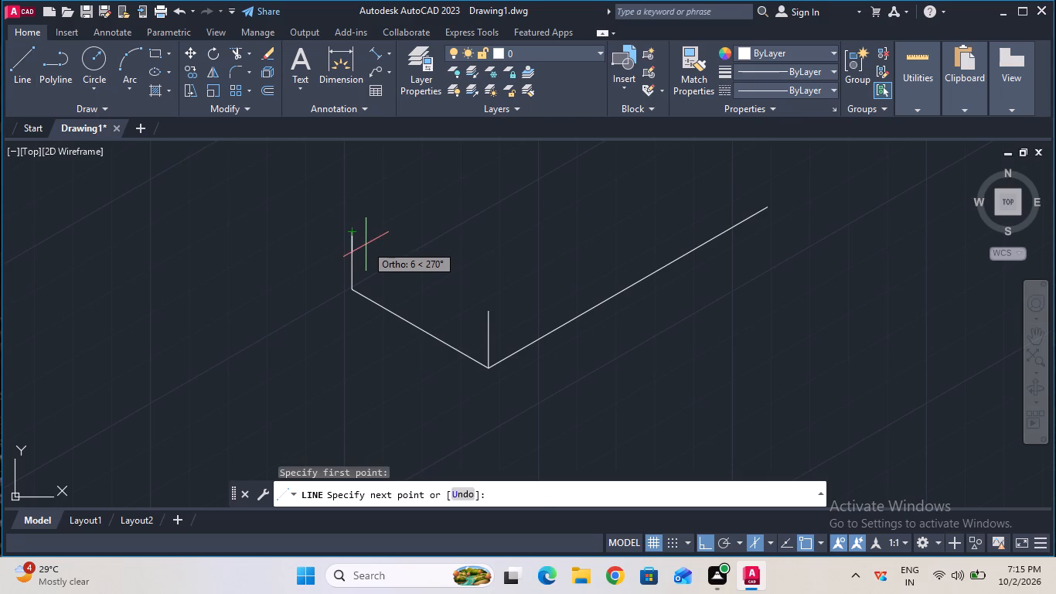
key(F5)
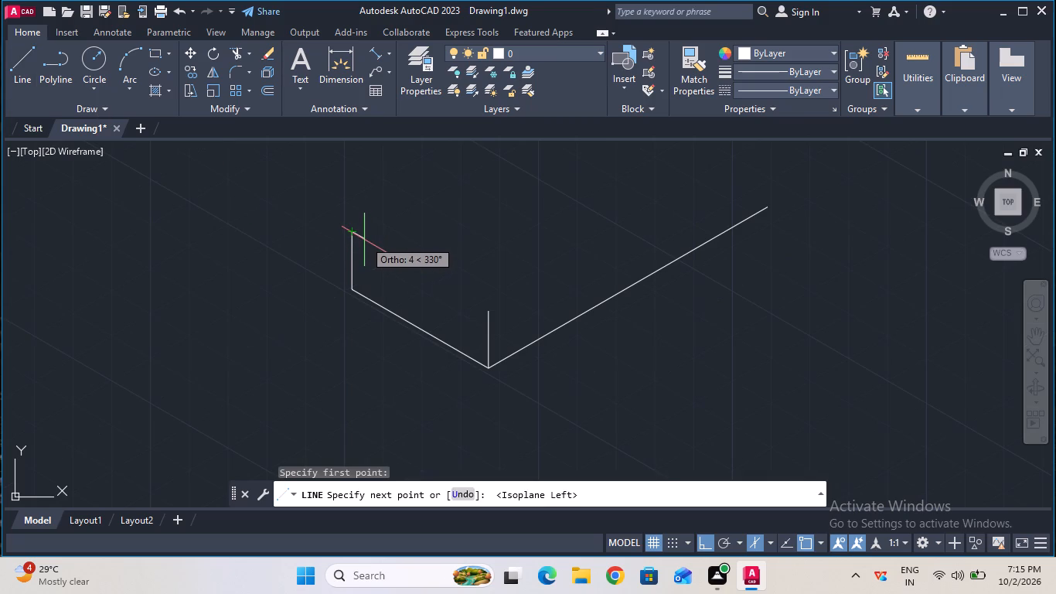
key(5)
key(Return)
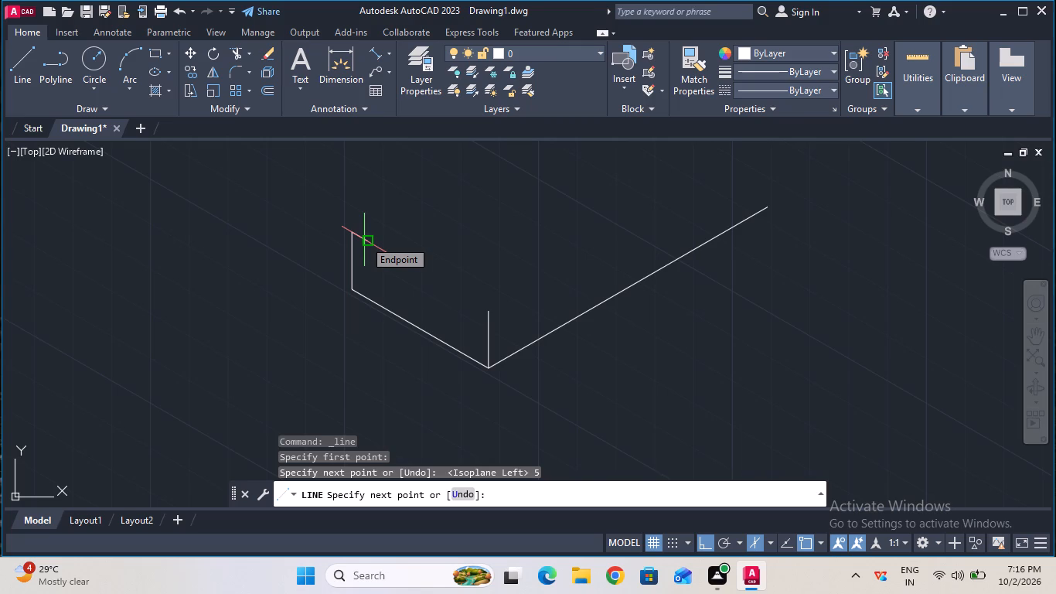
key(Escape)
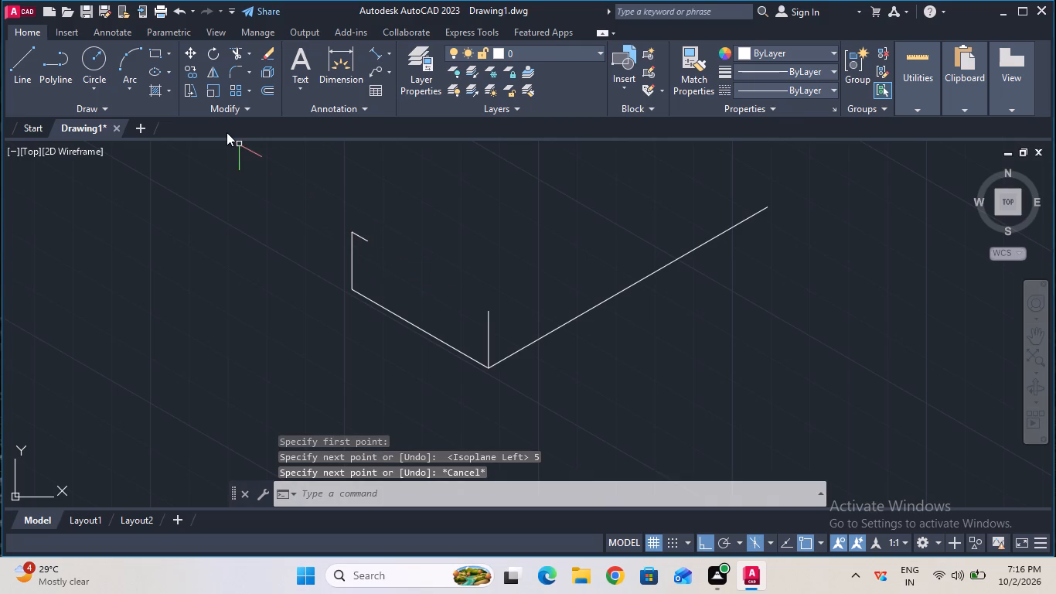
click(29, 55)
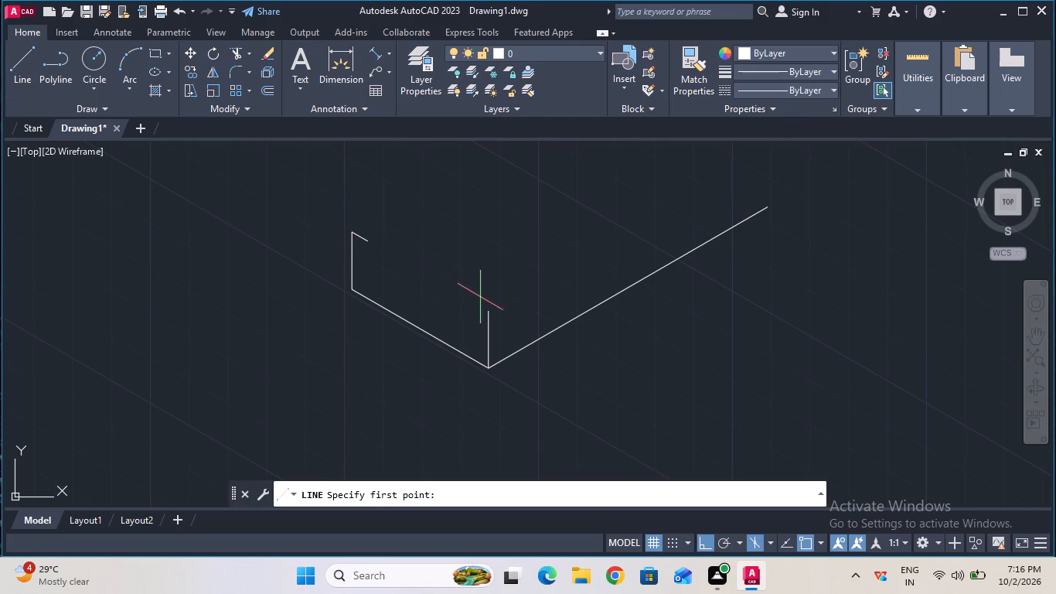
click(489, 309)
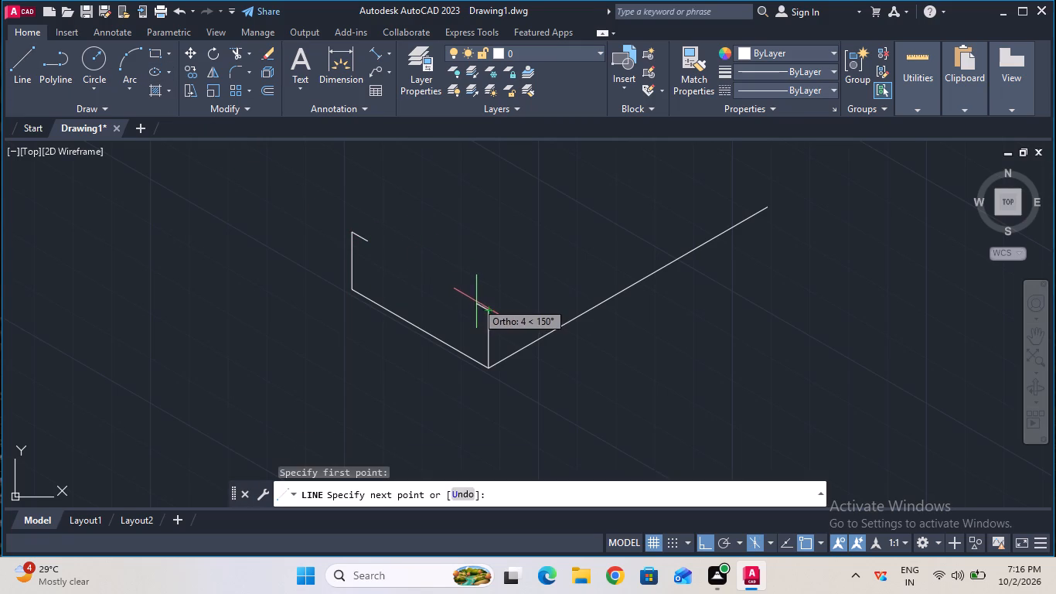
key(5)
key(Return)
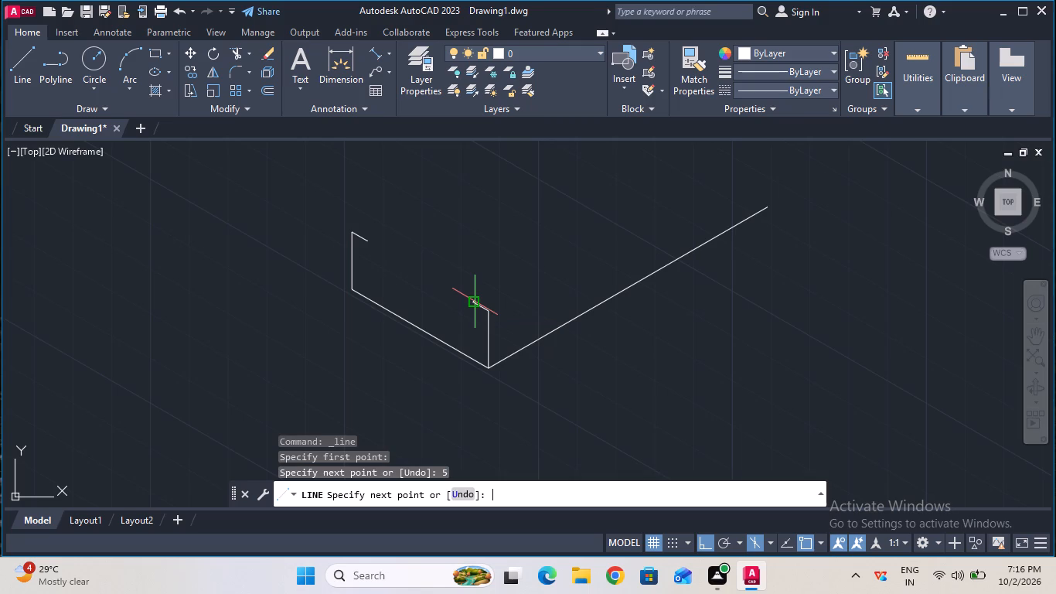
key(Escape)
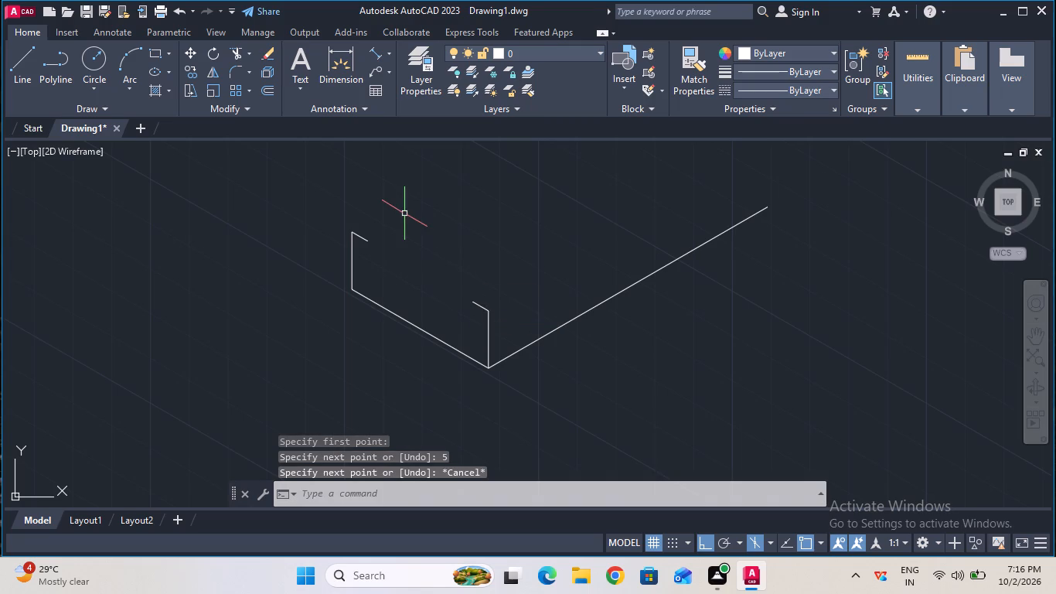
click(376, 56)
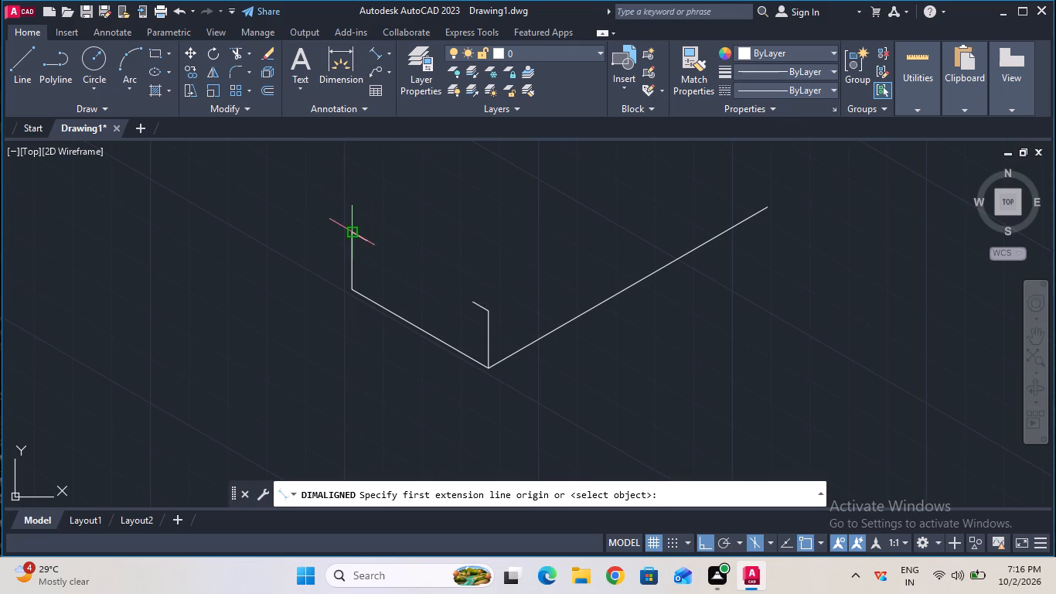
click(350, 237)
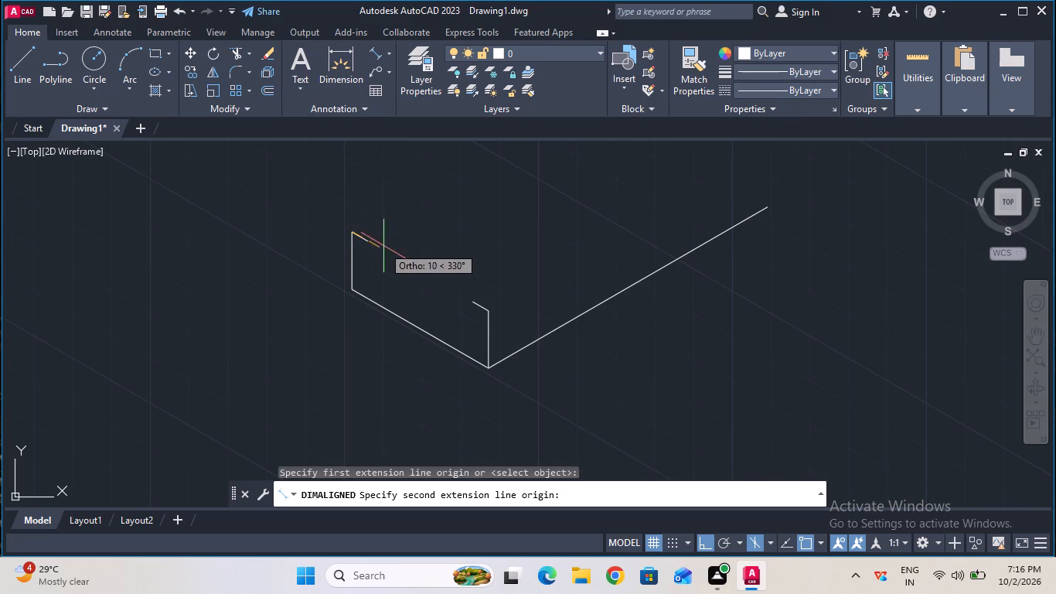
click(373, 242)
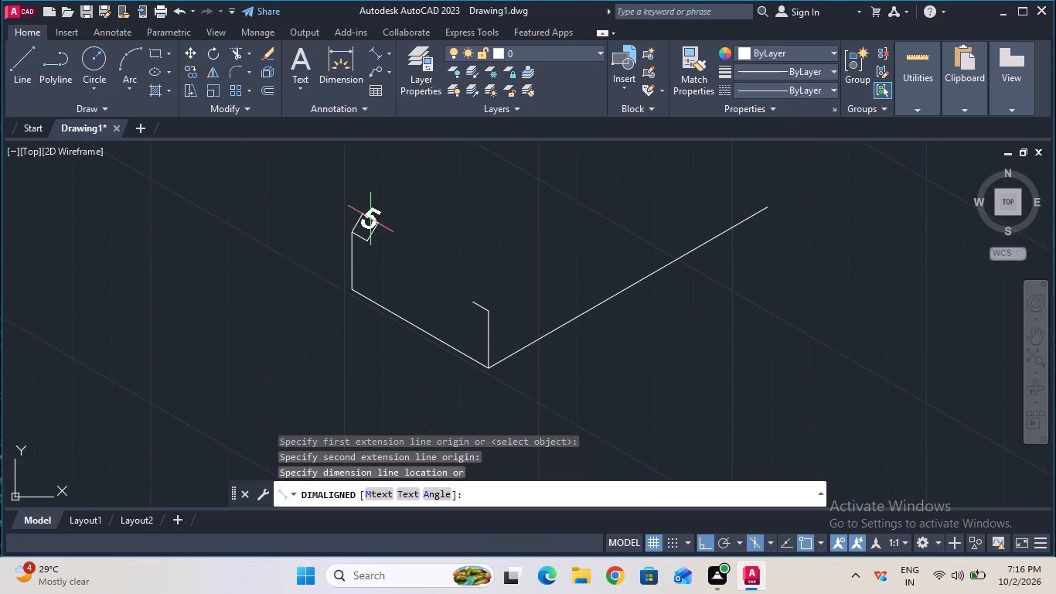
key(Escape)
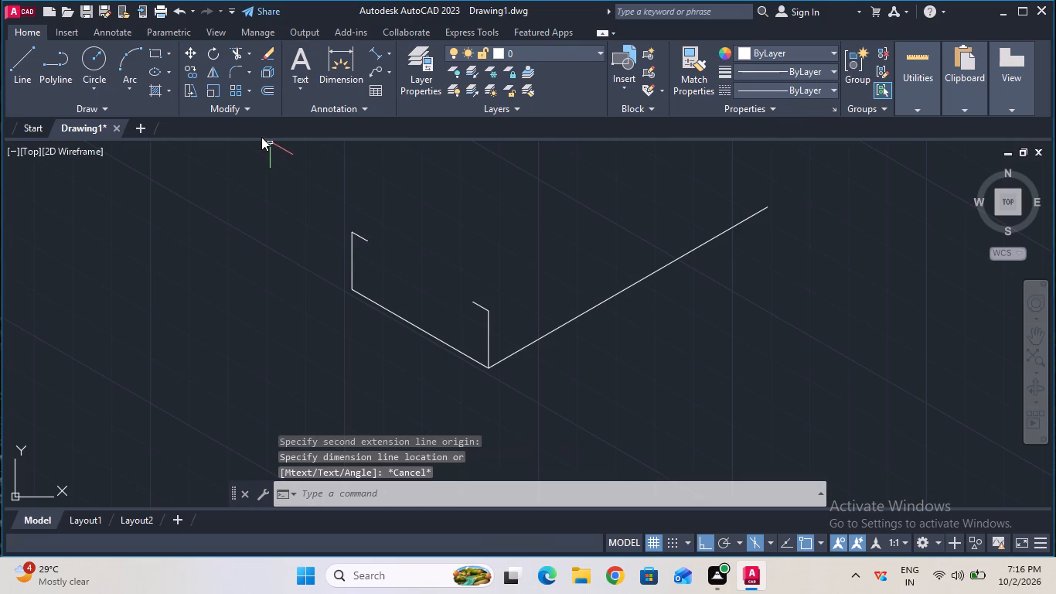
Draw a 16 mm vertical line down from the inner end of each 5 mm line to the 44 mm base line.
click(32, 59)
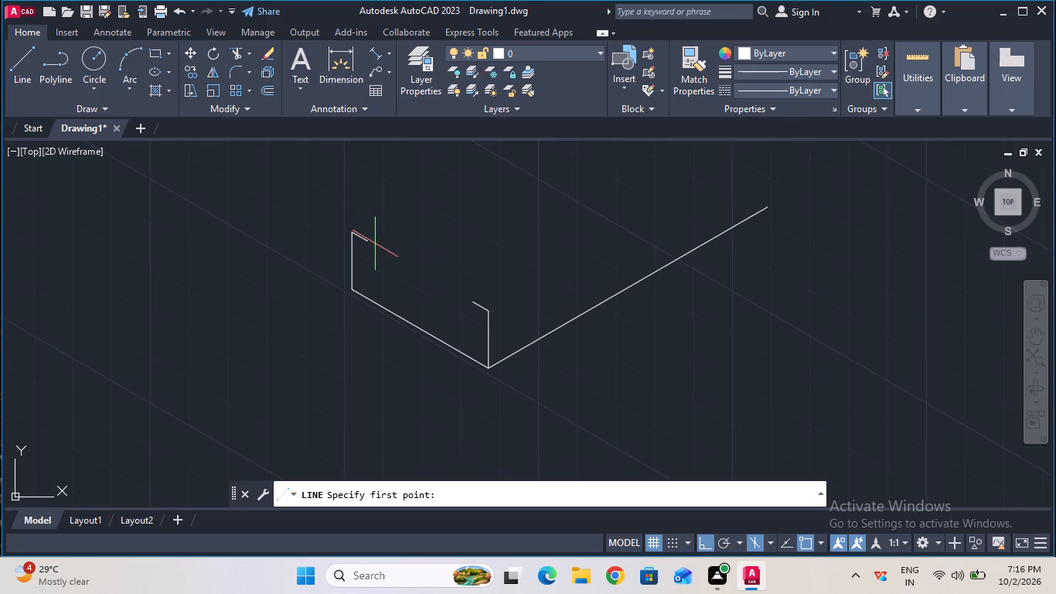
click(366, 244)
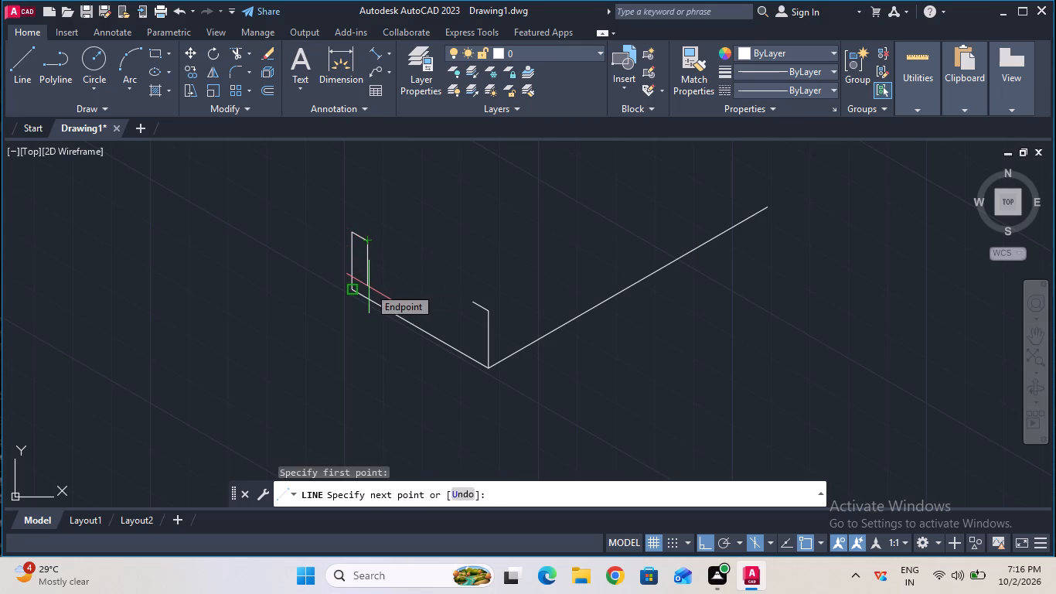
text(16)
key(Return)
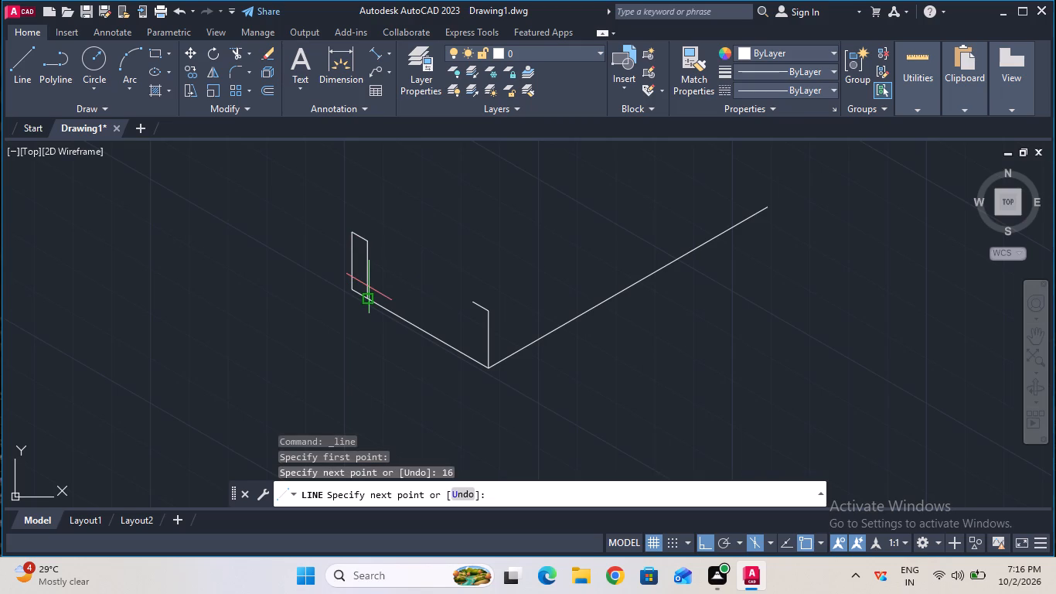
key(Escape)
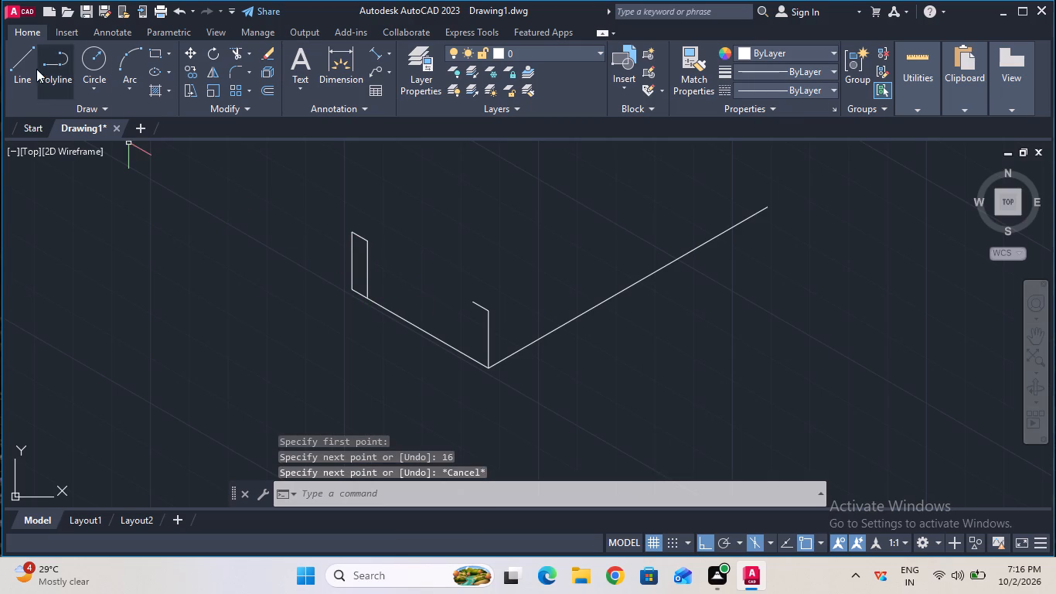
click(35, 68)
click(473, 306)
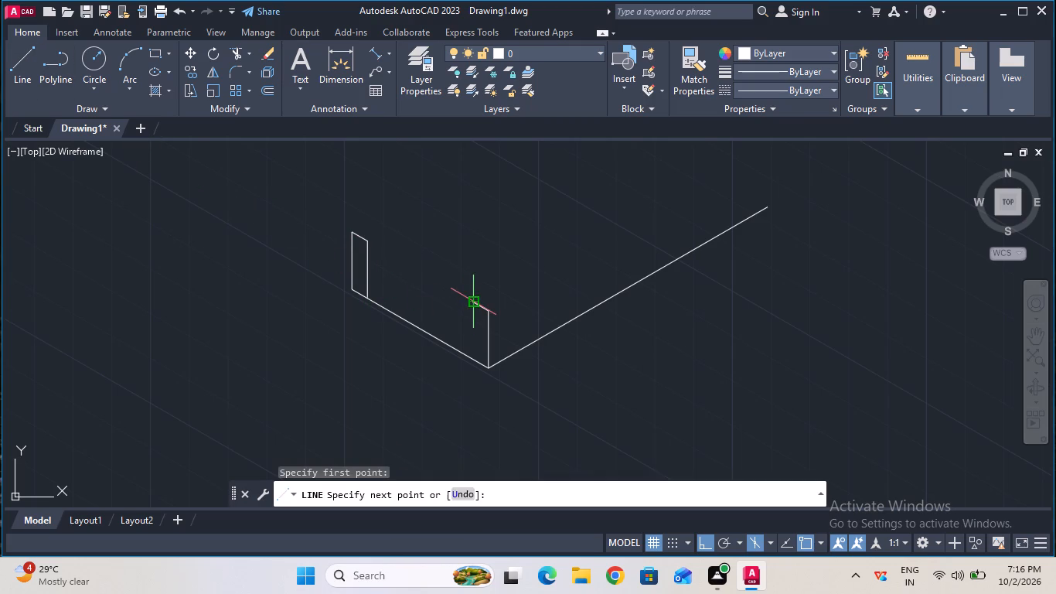
text(16)
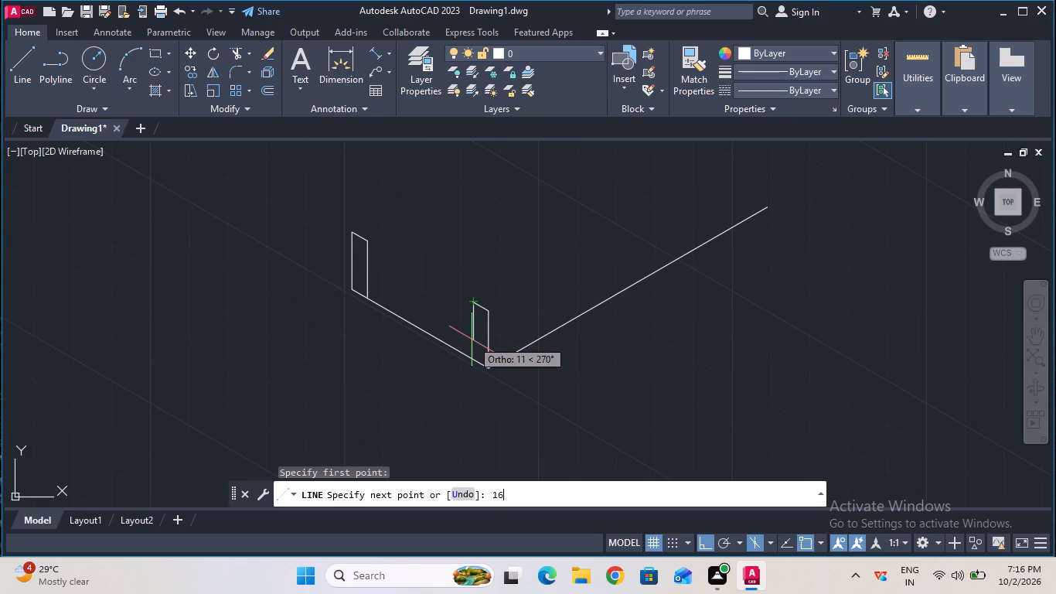
key(Return)
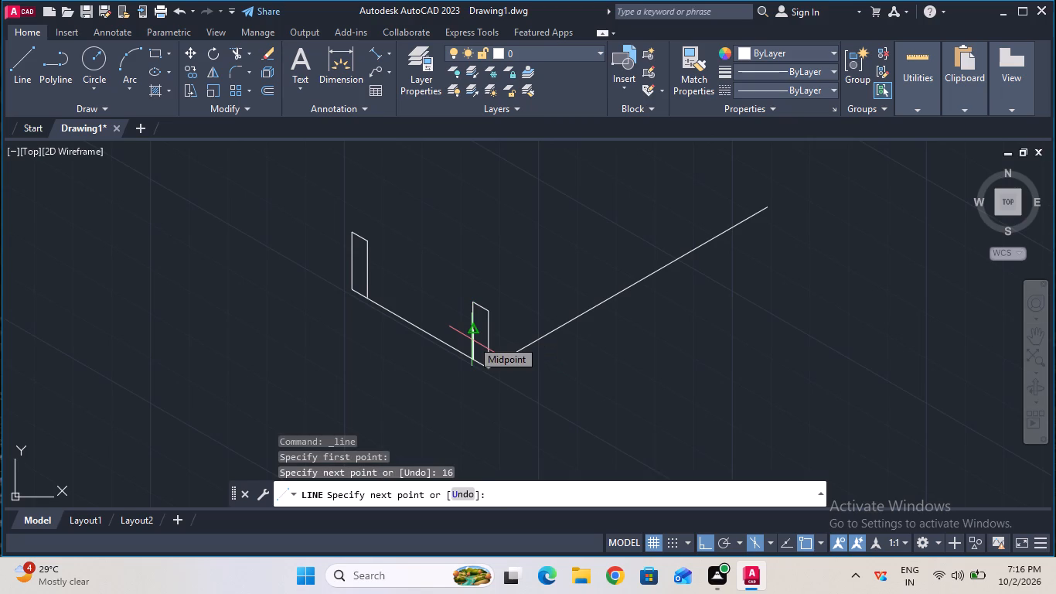
key(Escape)
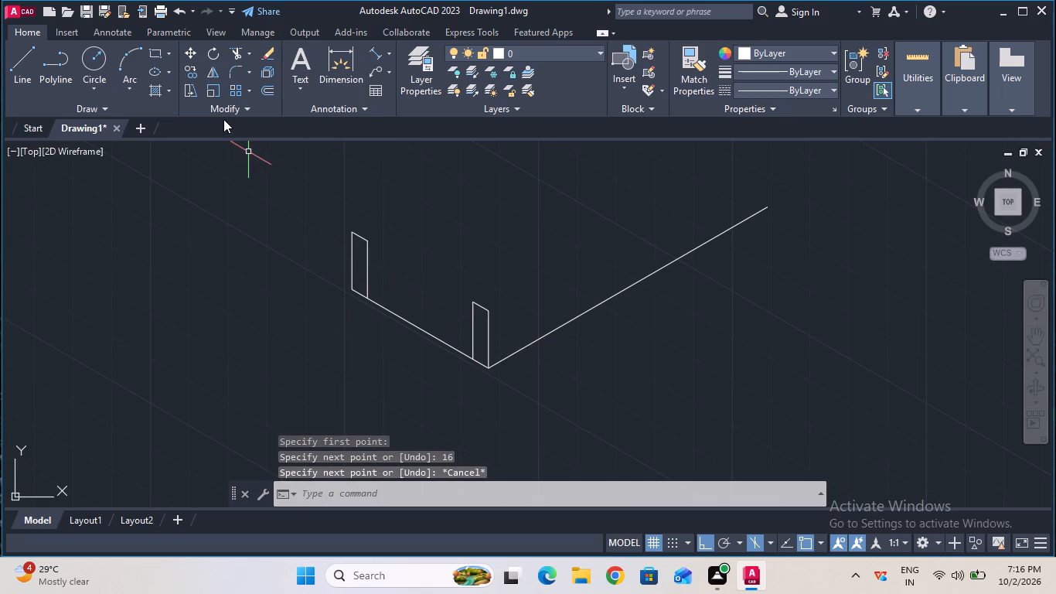
Trim away the middle part of the 44 mm base line between the two narrow 5 mm wide profiles.
click(237, 55)
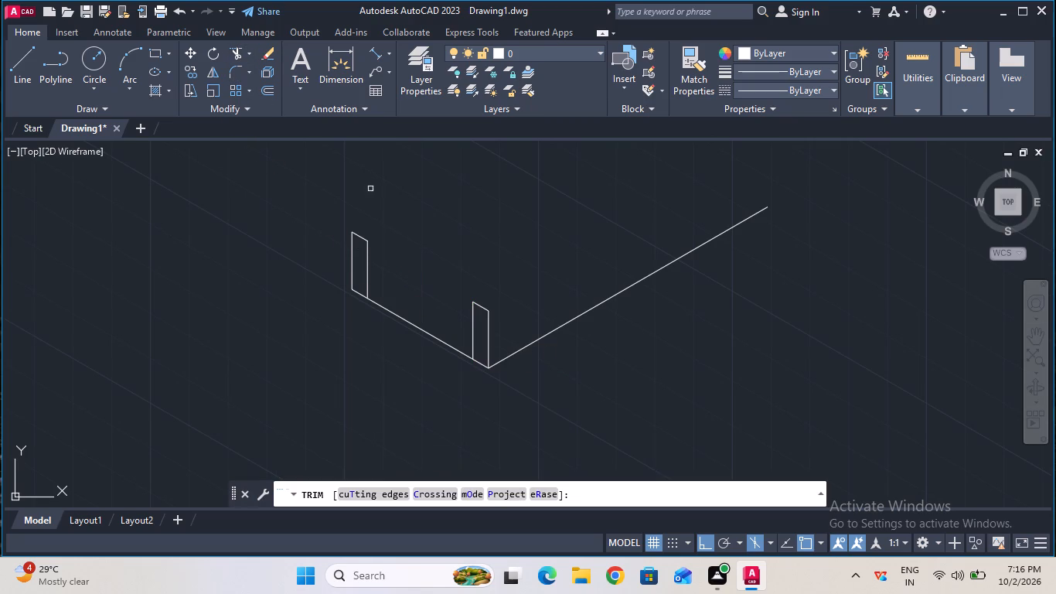
click(391, 313)
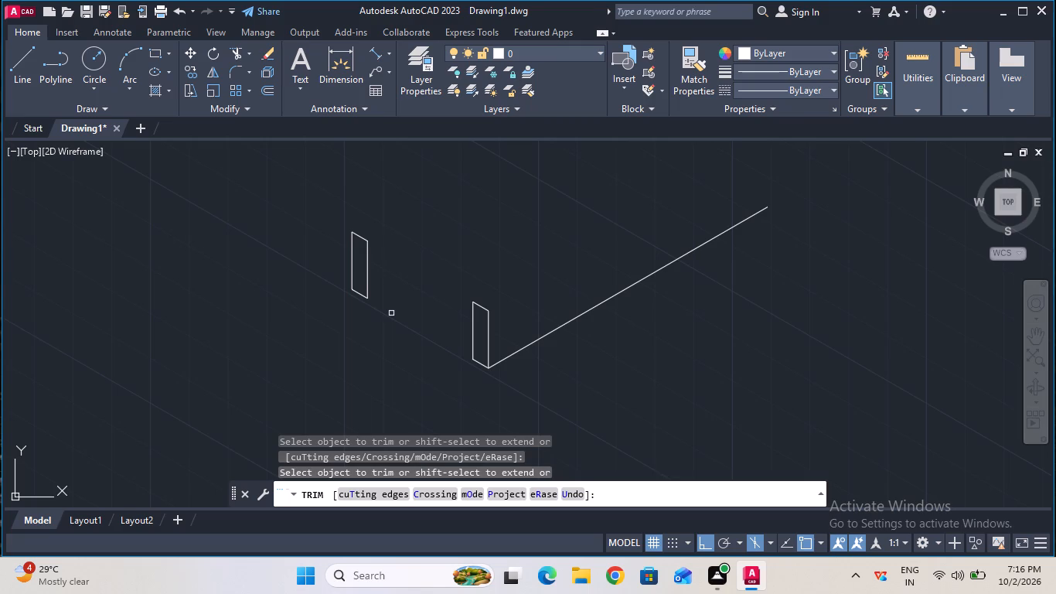
key(Escape)
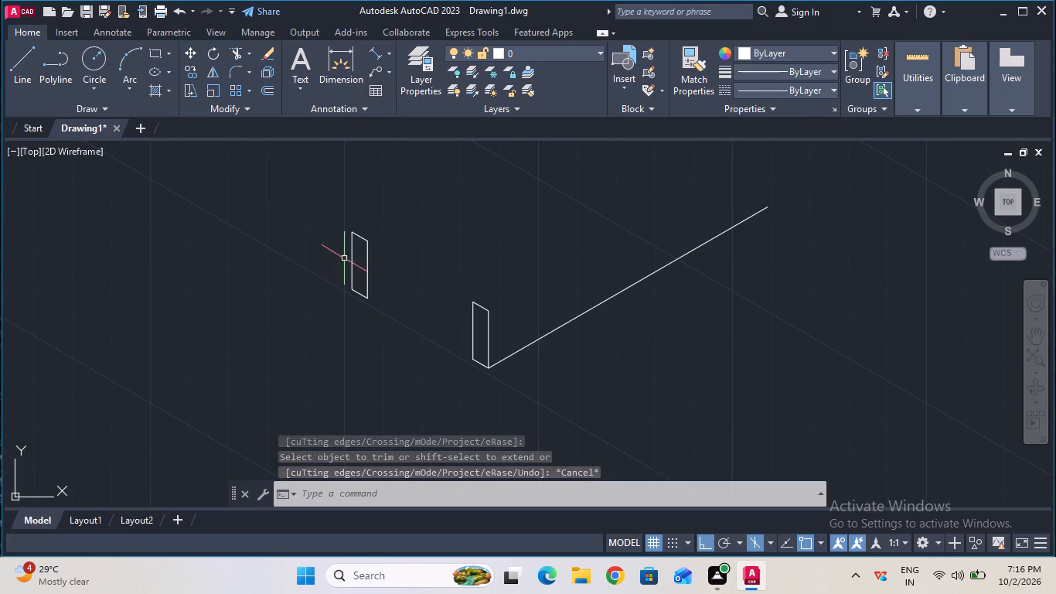
On the top isoplane, draw the recess outline from the rear profile's inner top corner: 10 mm, 34 mm, and back to the front profile's inner top corner.
click(27, 70)
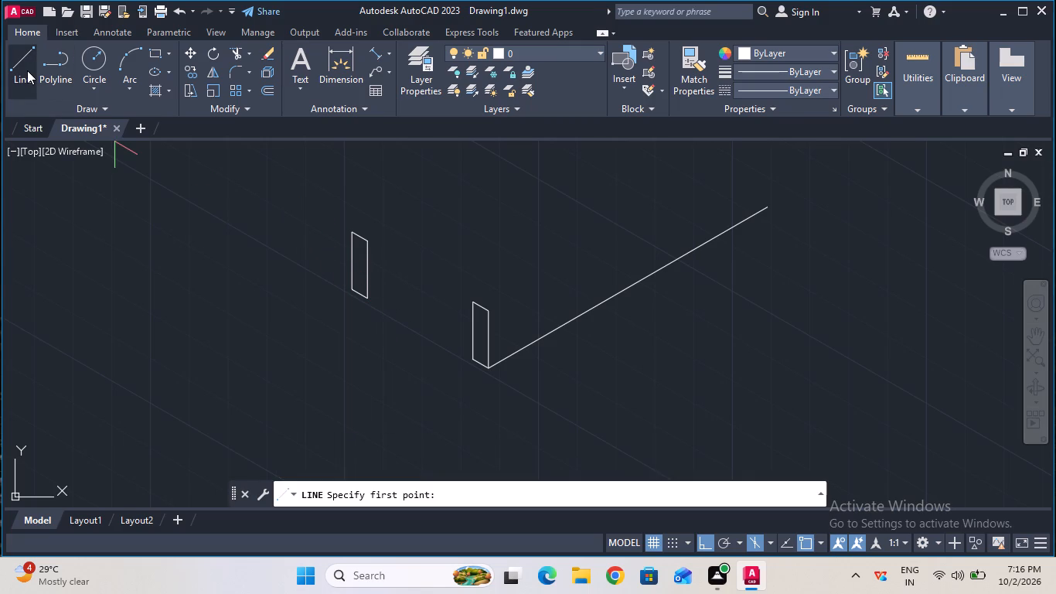
click(369, 243)
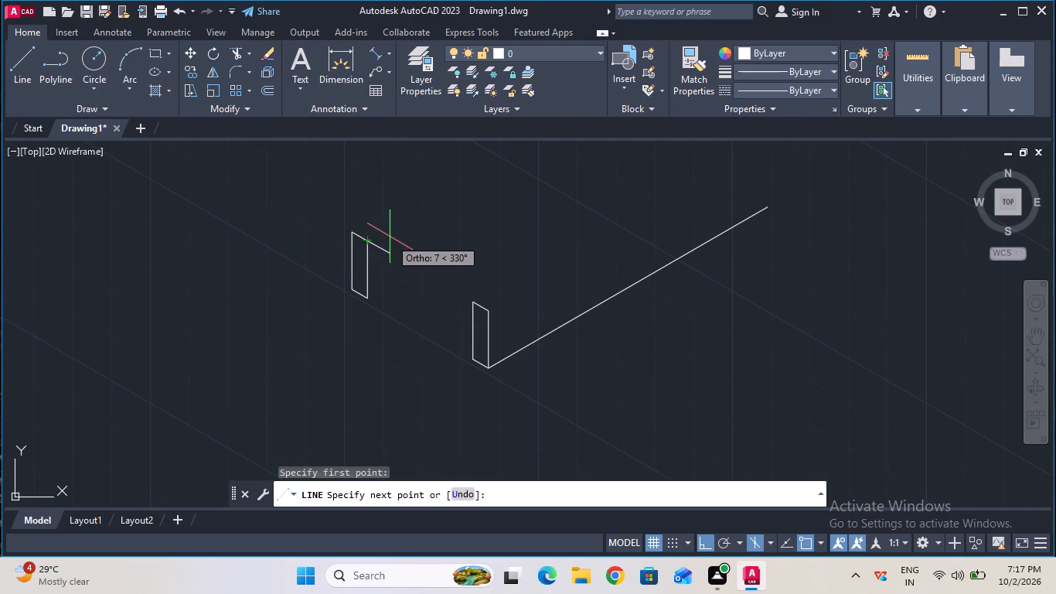
key(F5)
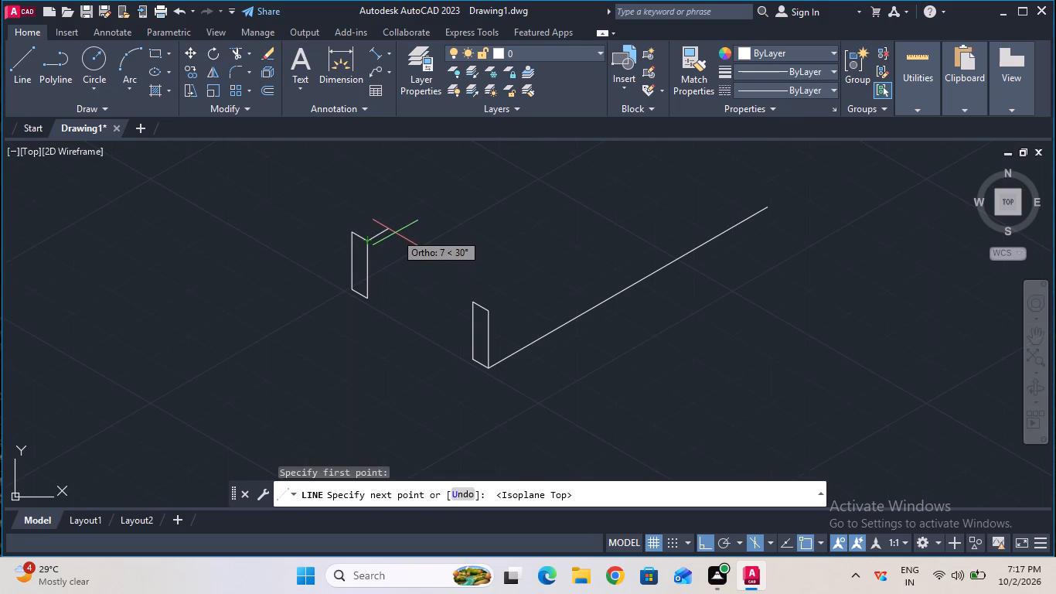
key(1)
key(0)
key(Return)
text(34)
key(Return)
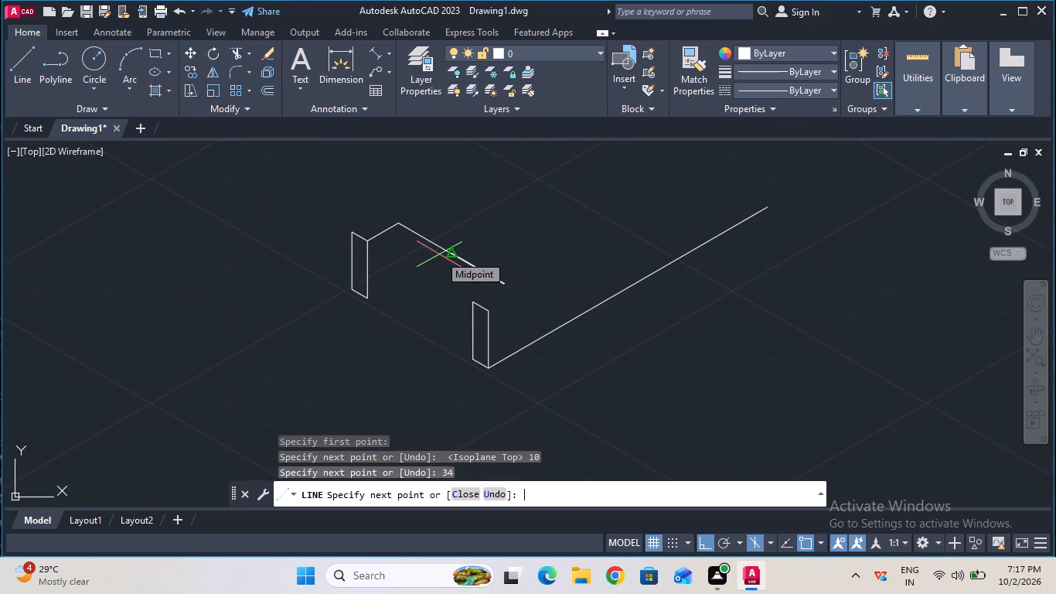
click(472, 302)
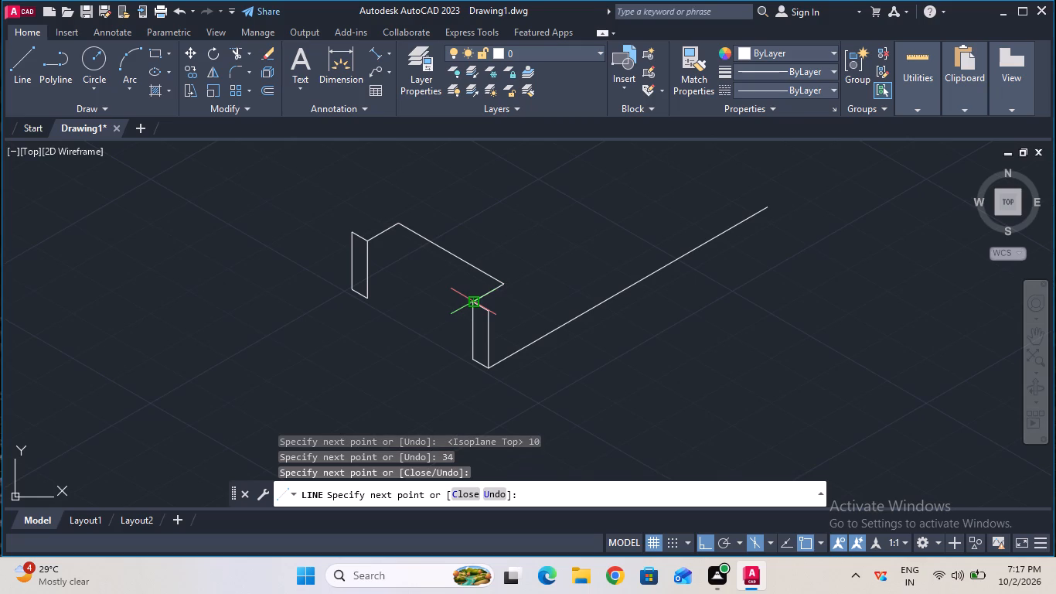
key(Escape)
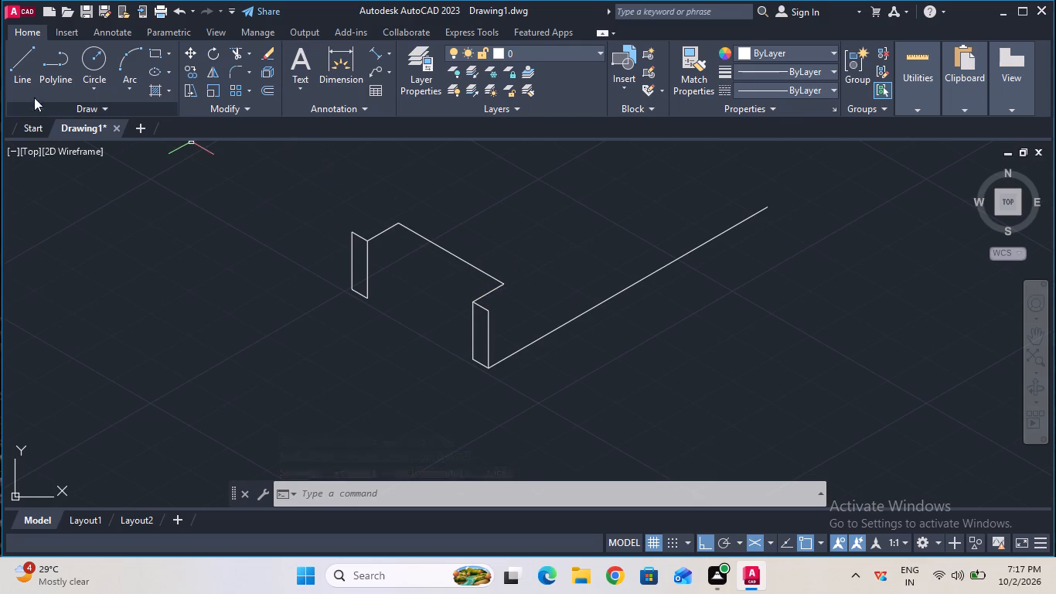
Draw a 15 mm line from the outer top corner of each narrow profile, parallel to the long base line.
click(17, 84)
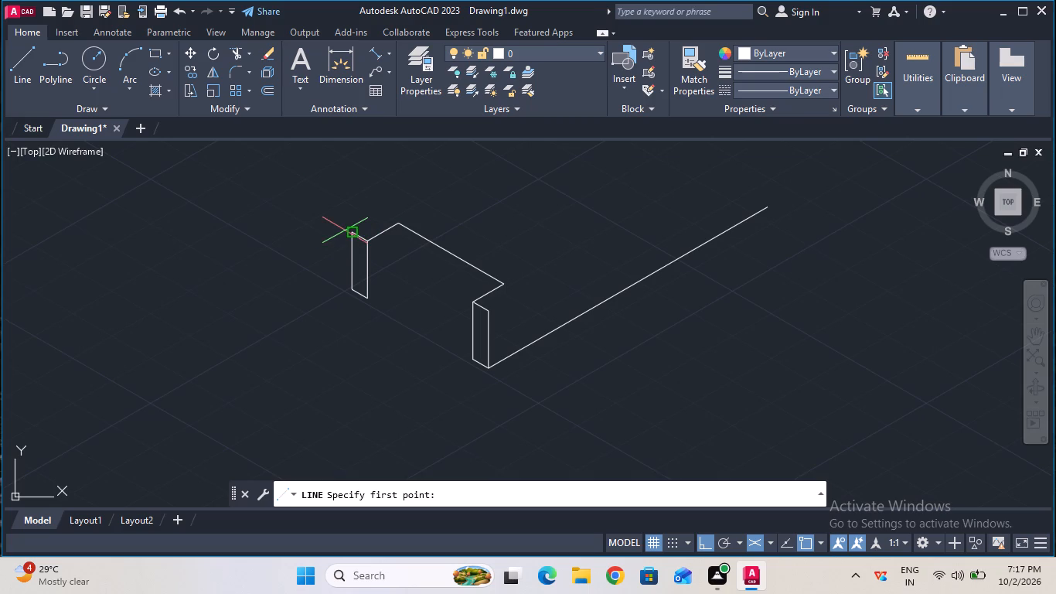
click(347, 234)
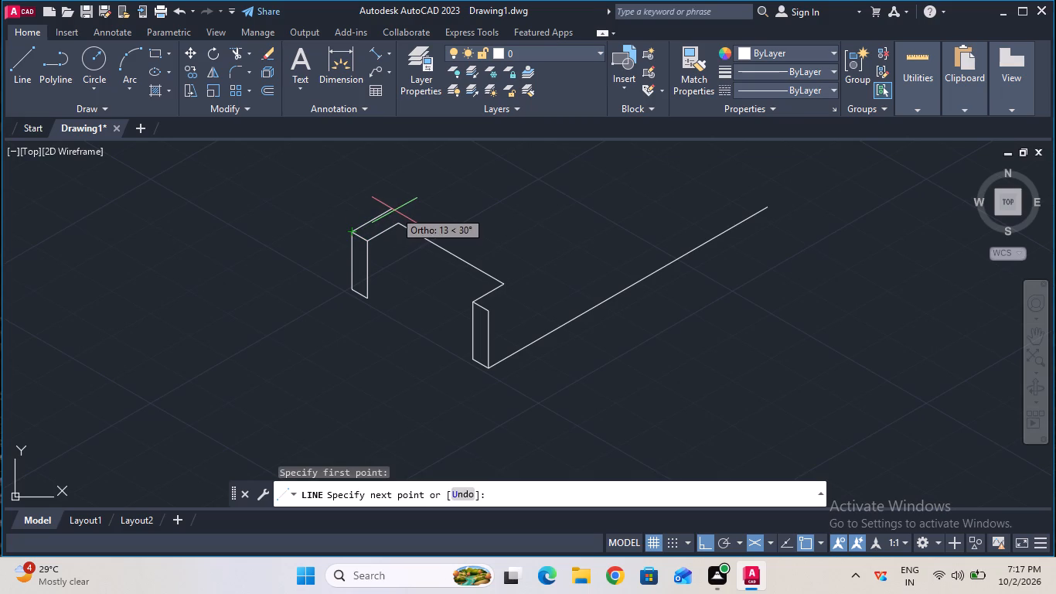
text(15)
key(Return)
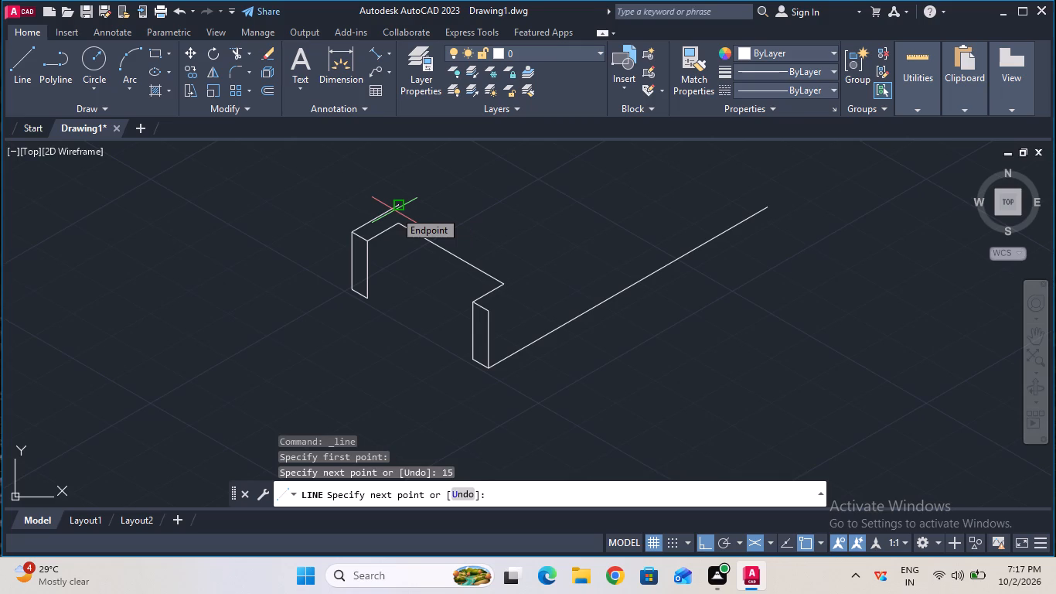
key(Escape)
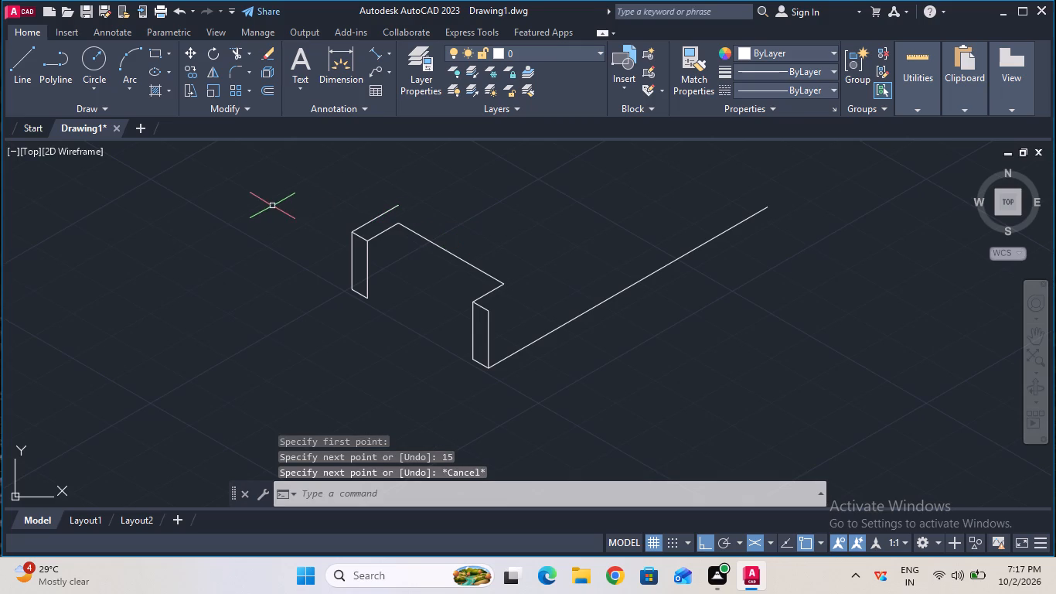
click(30, 83)
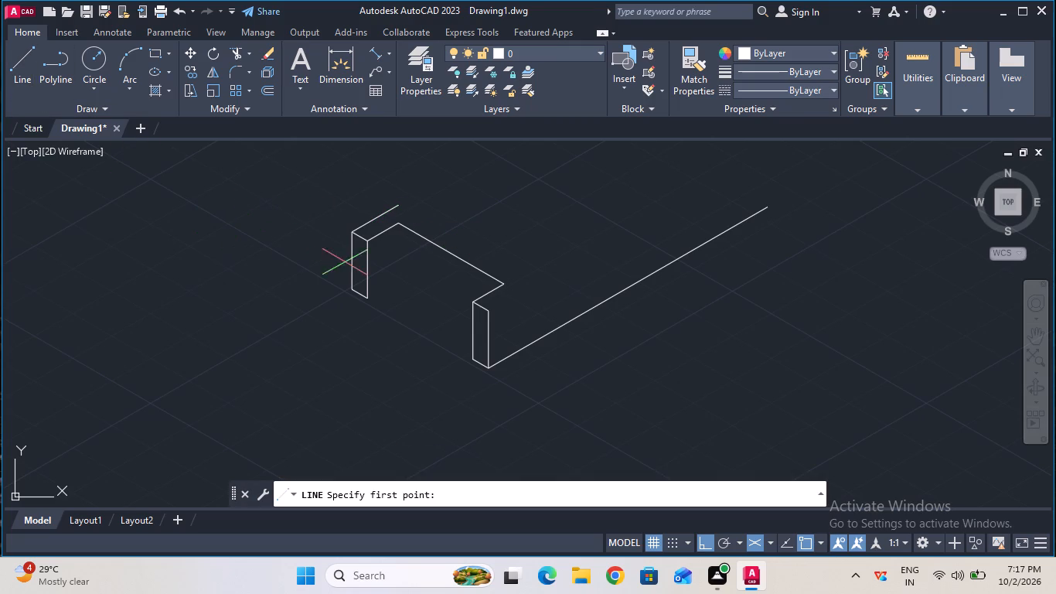
click(488, 313)
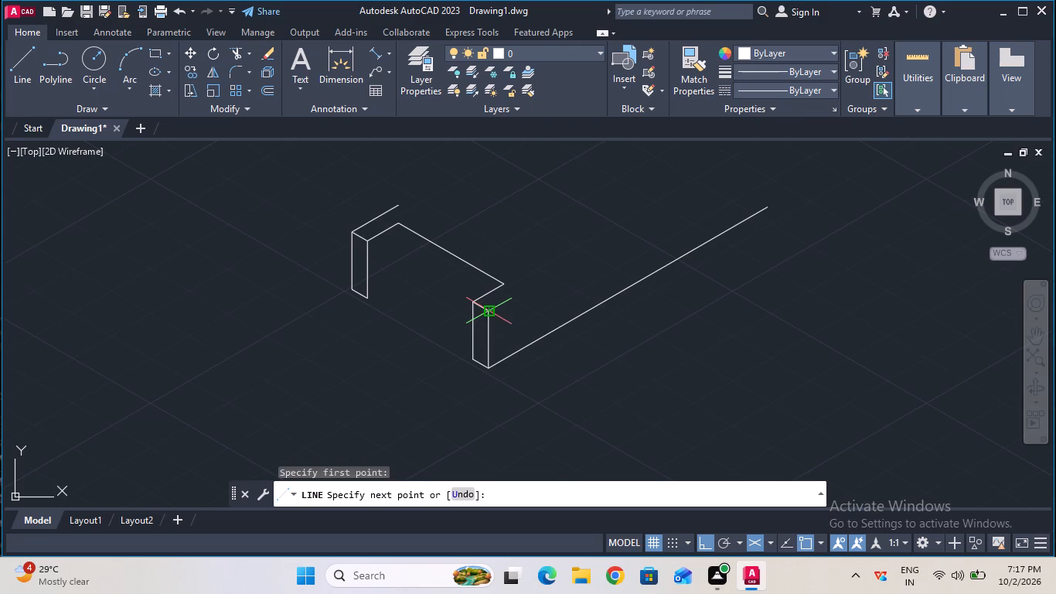
text(15)
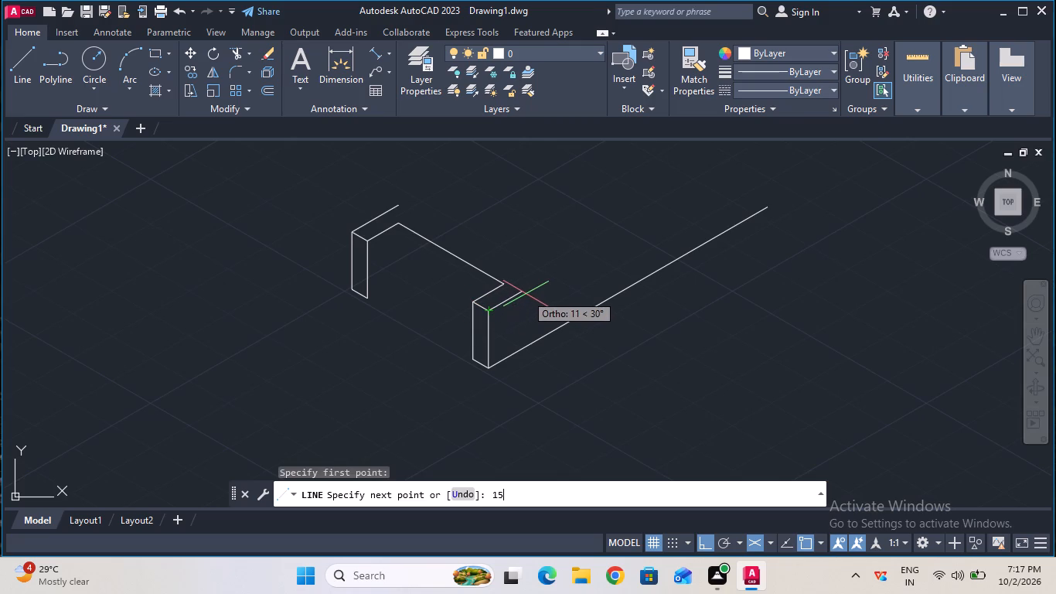
key(Return)
key(Escape)
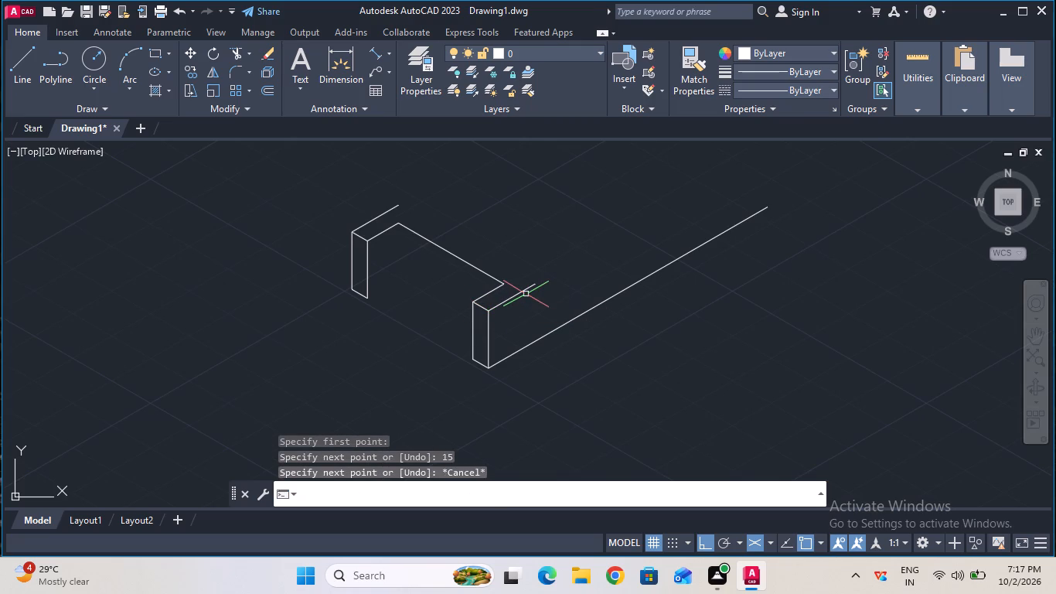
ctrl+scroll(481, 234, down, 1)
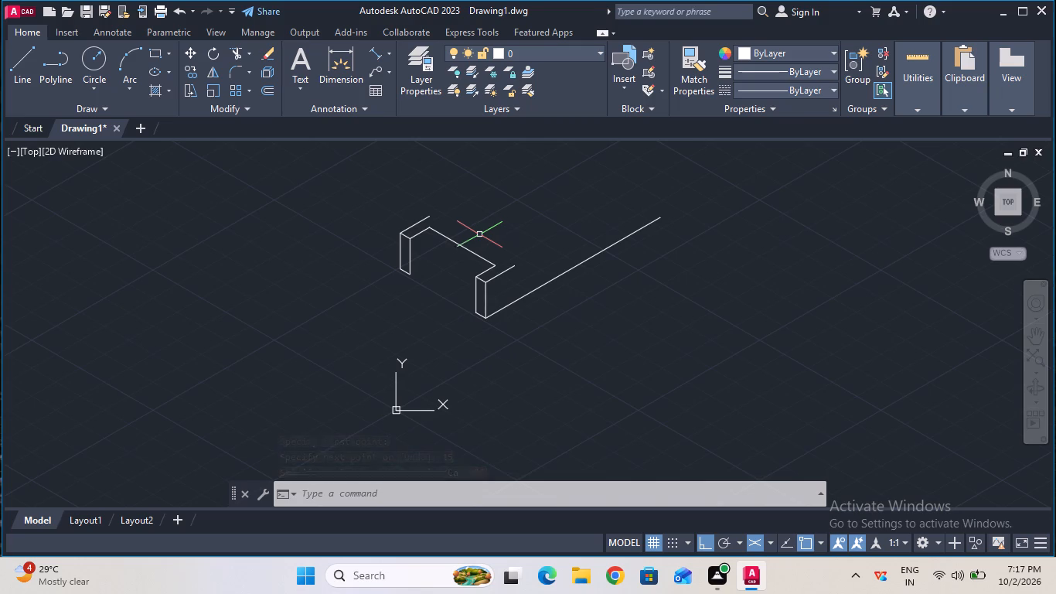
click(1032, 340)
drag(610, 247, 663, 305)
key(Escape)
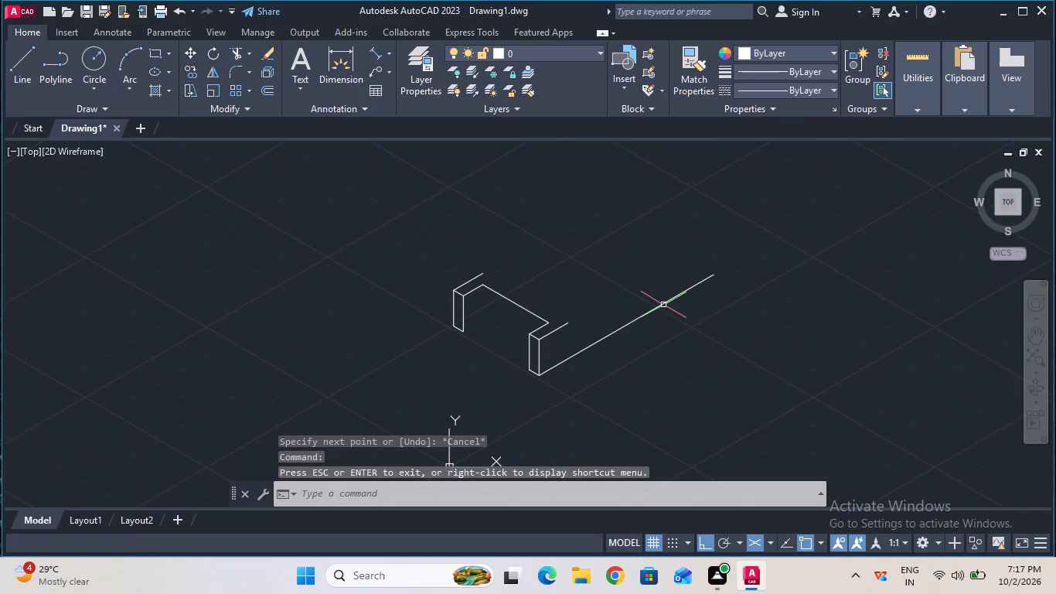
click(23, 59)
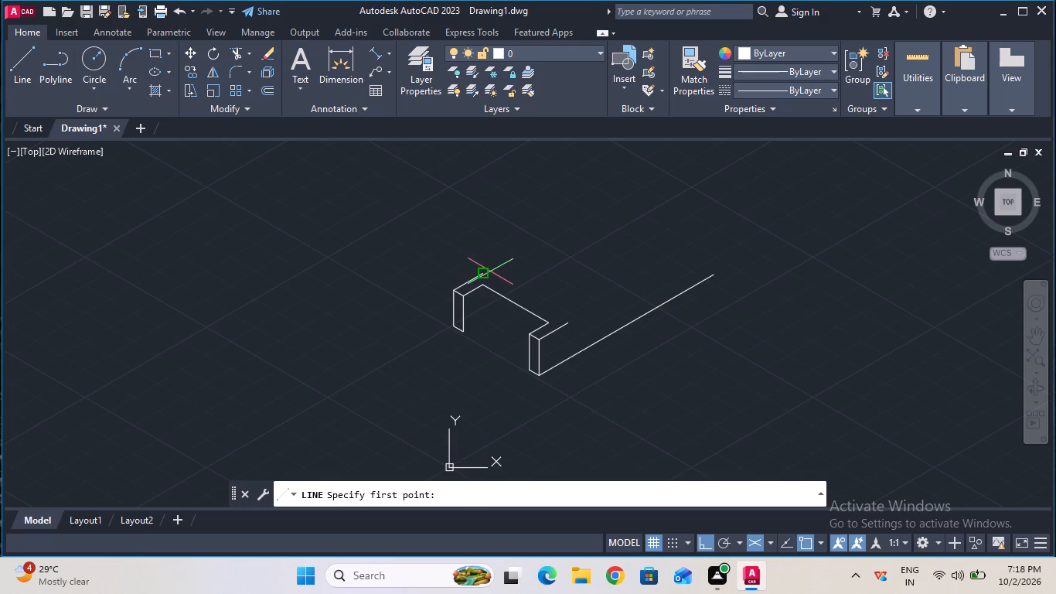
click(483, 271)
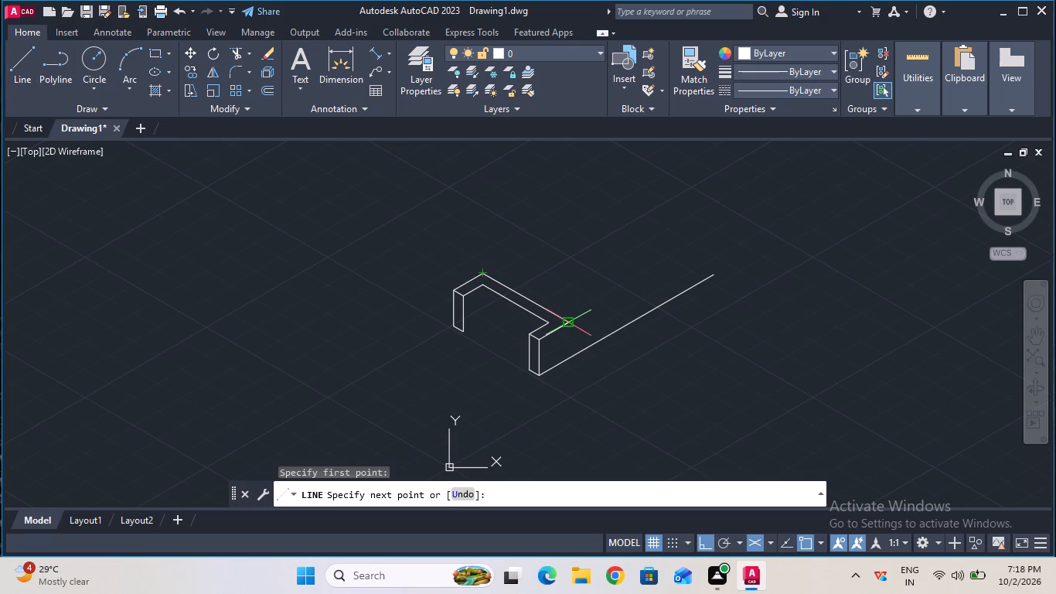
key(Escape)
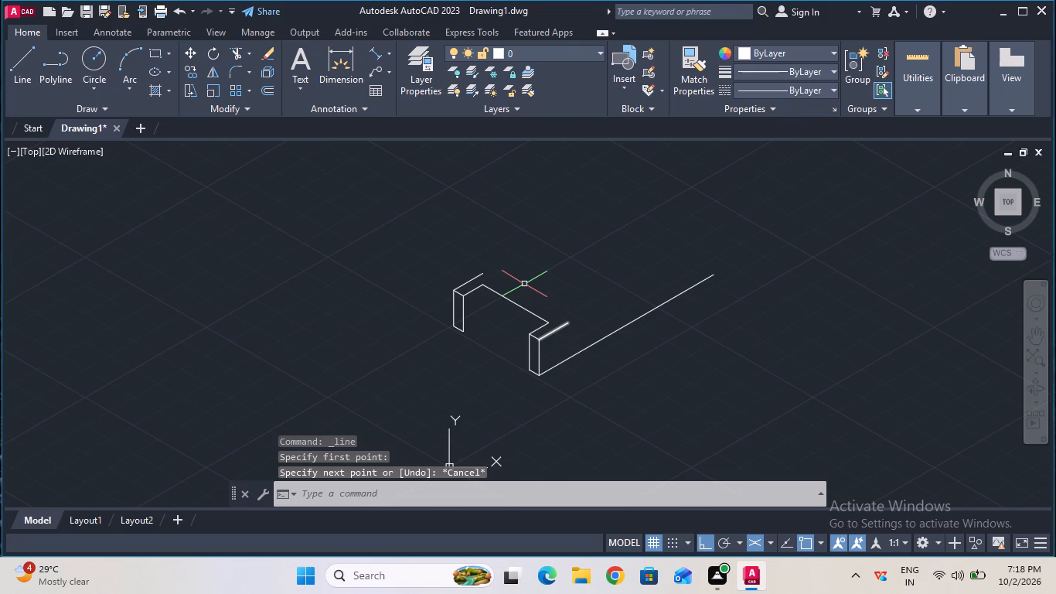
Draw a 7 mm line inward from the far end of each 15 mm line, parallel to the 34 mm line.
click(31, 79)
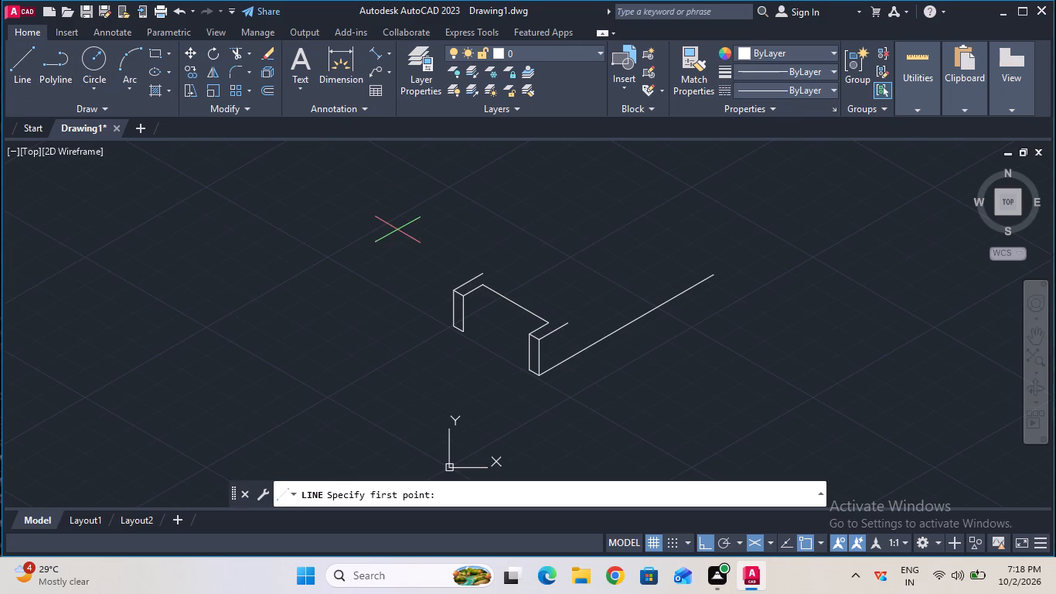
click(481, 273)
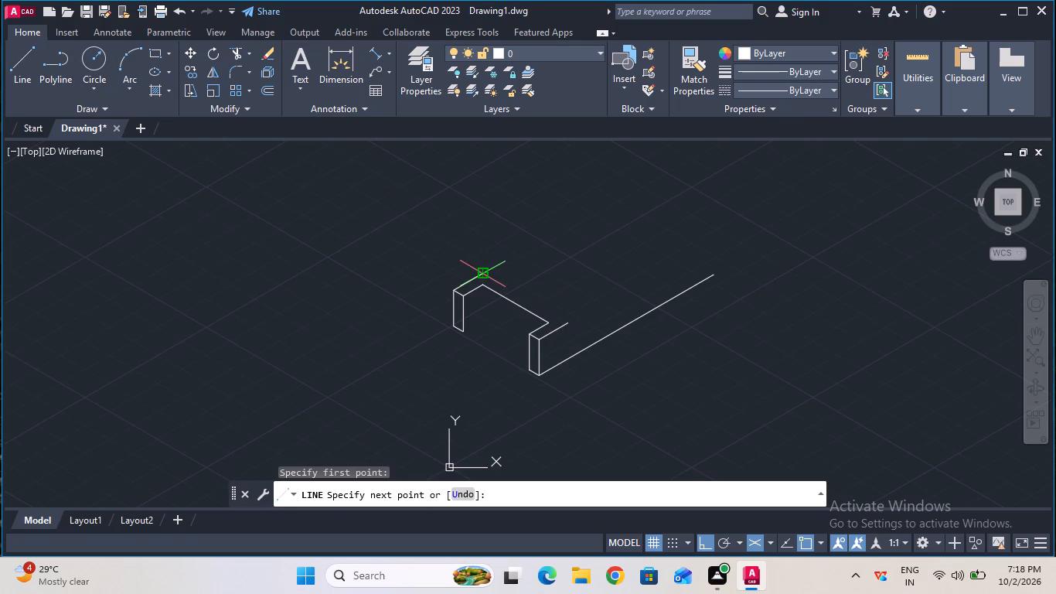
key(7)
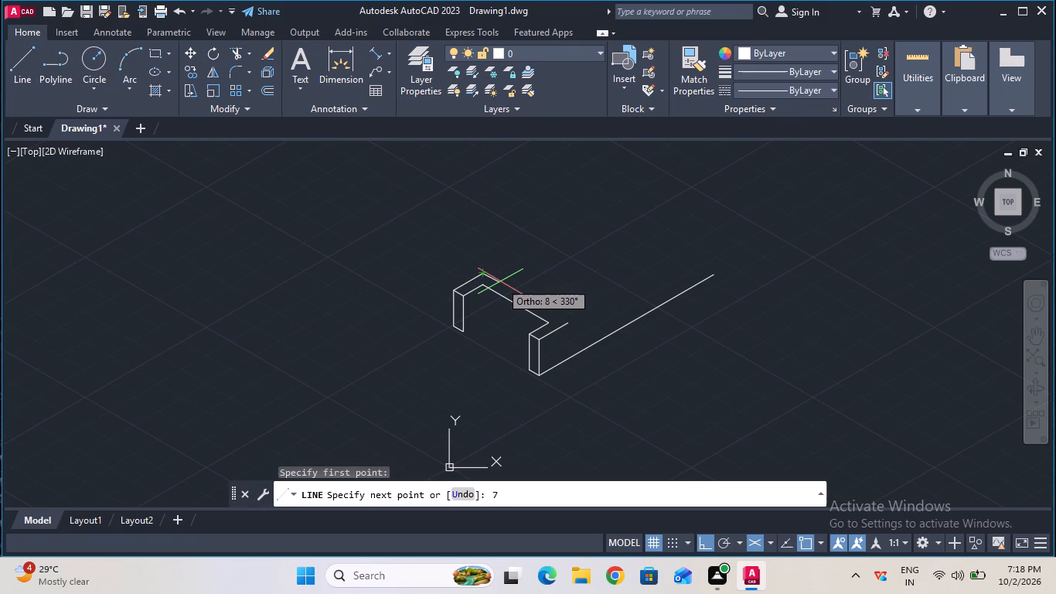
key(Return)
key(Escape)
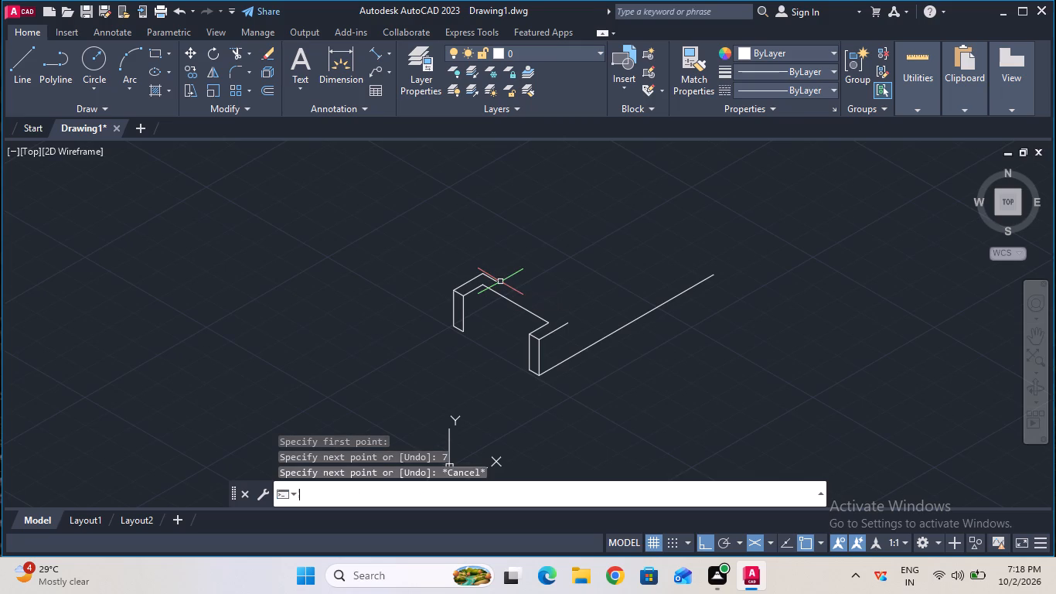
click(36, 87)
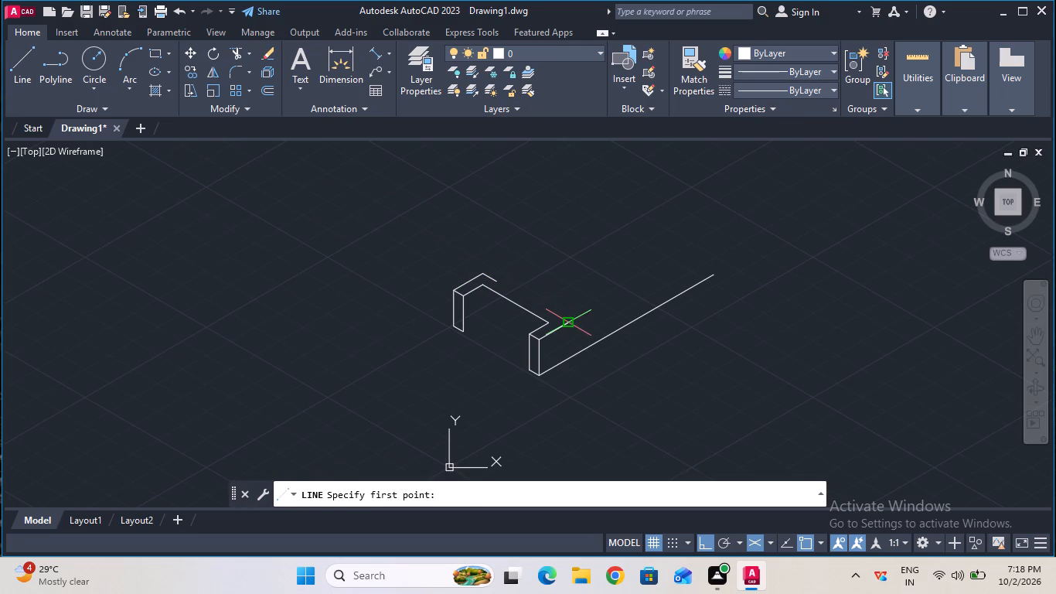
click(570, 321)
key(7)
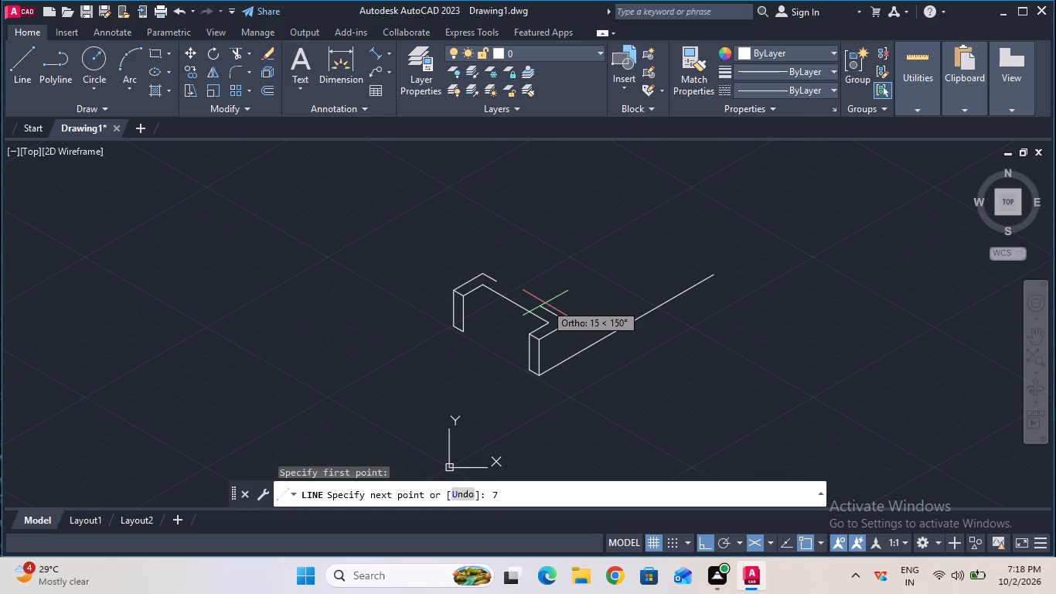
key(Return)
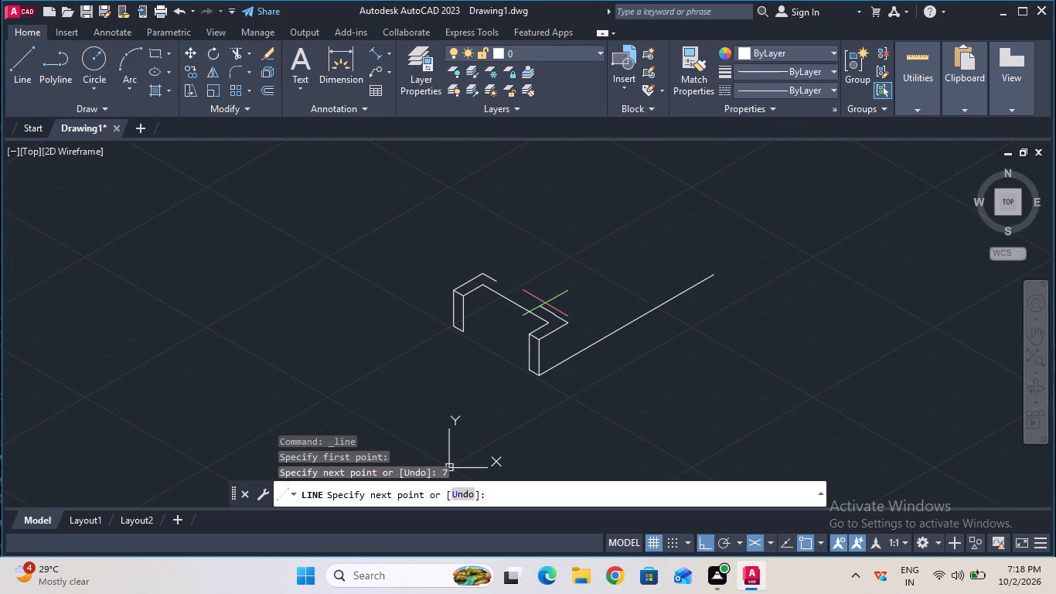
key(Escape)
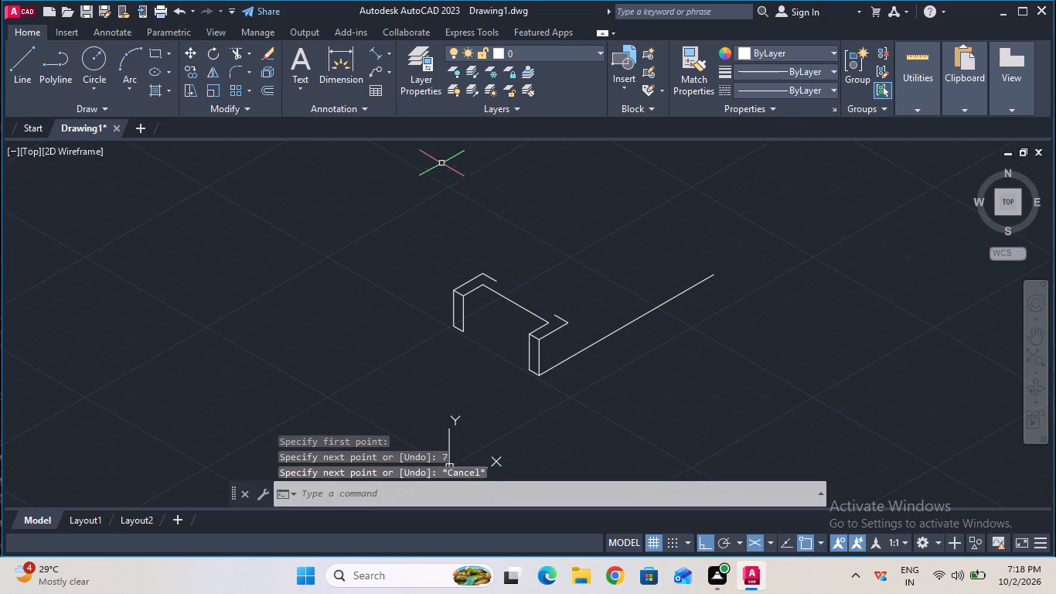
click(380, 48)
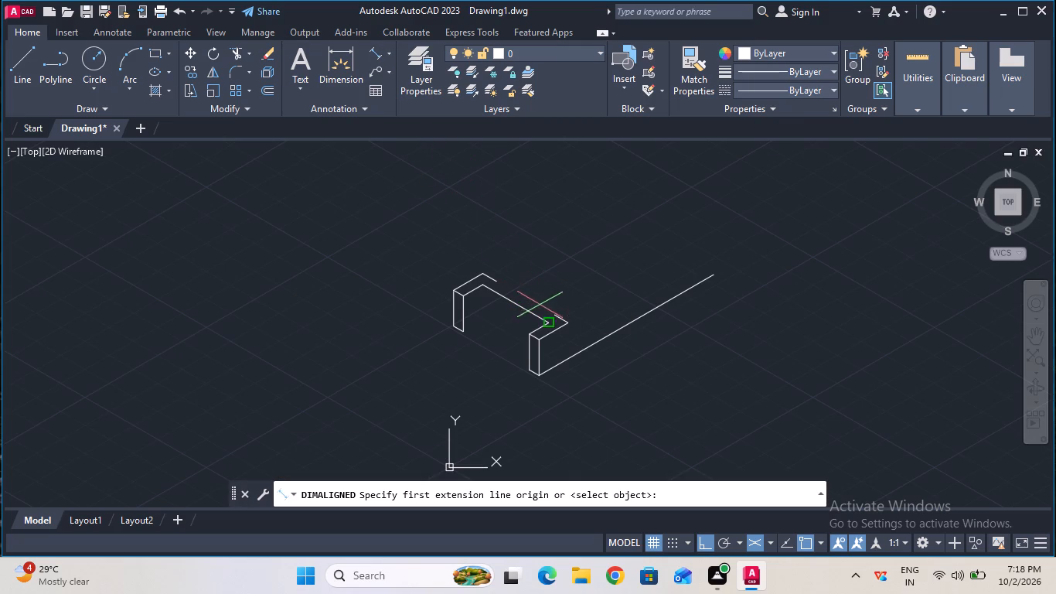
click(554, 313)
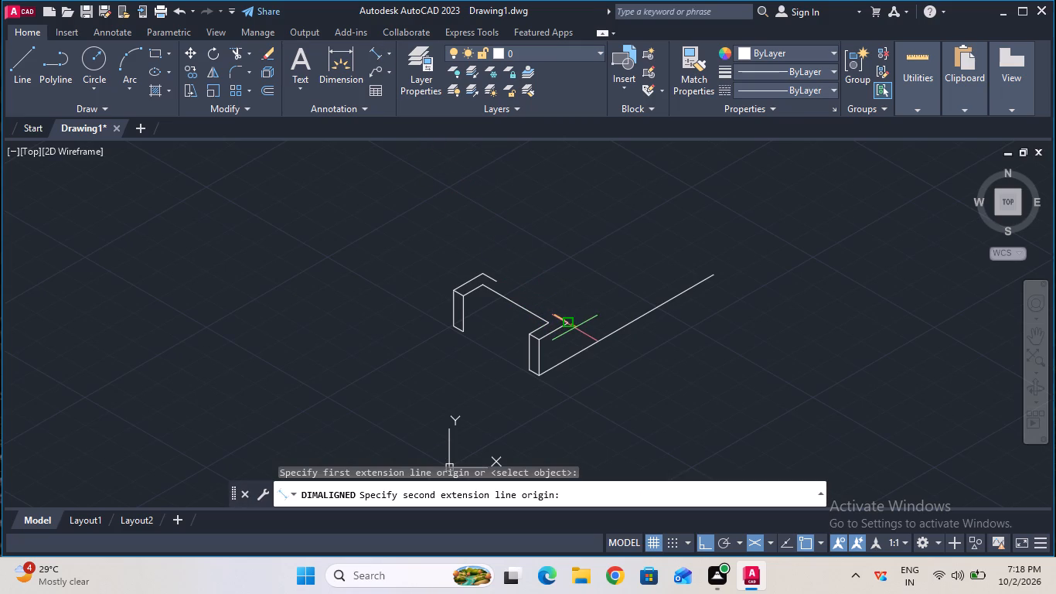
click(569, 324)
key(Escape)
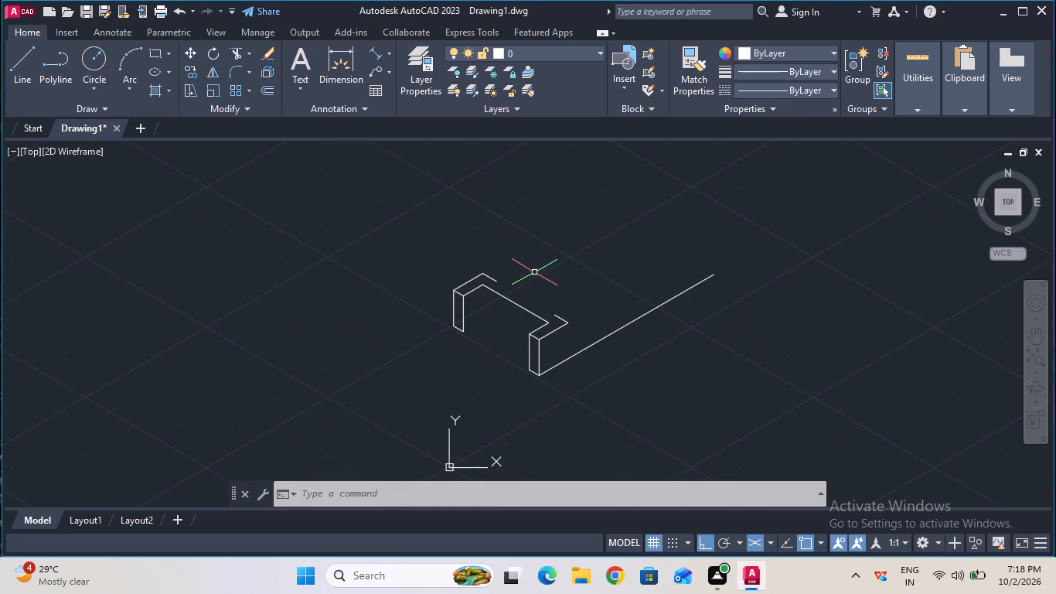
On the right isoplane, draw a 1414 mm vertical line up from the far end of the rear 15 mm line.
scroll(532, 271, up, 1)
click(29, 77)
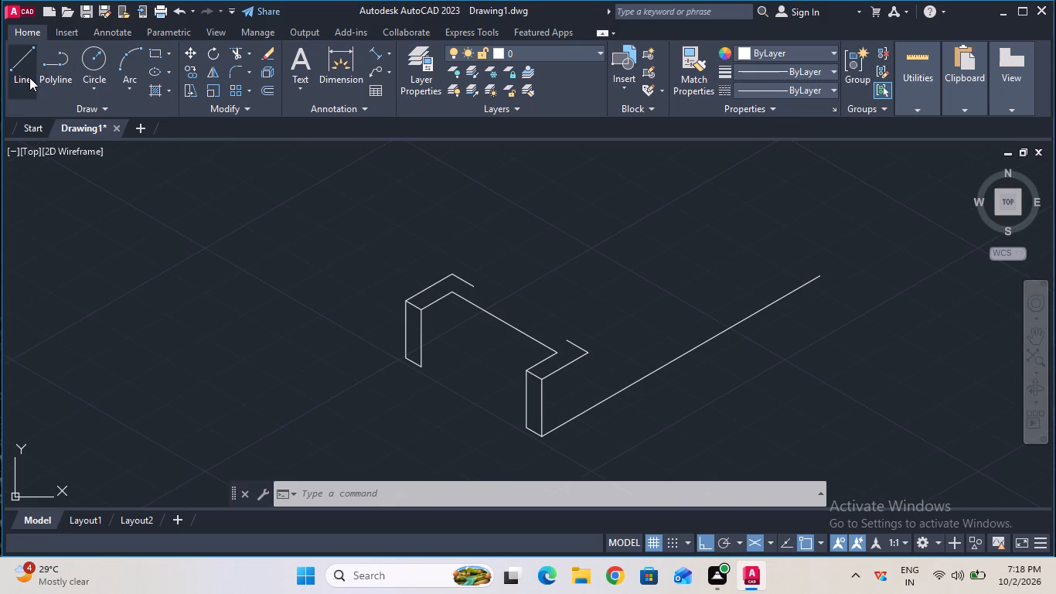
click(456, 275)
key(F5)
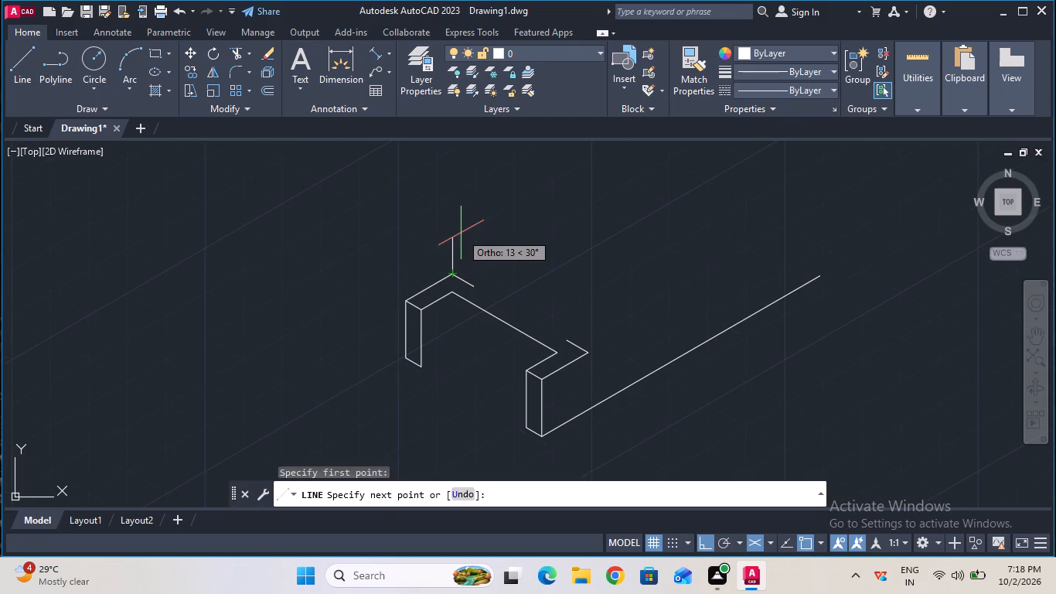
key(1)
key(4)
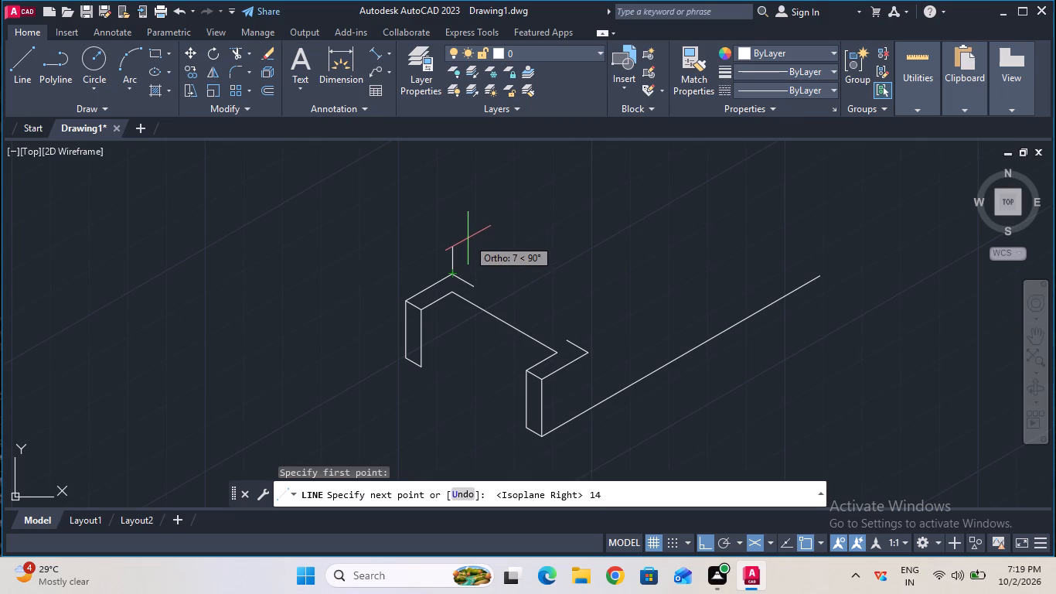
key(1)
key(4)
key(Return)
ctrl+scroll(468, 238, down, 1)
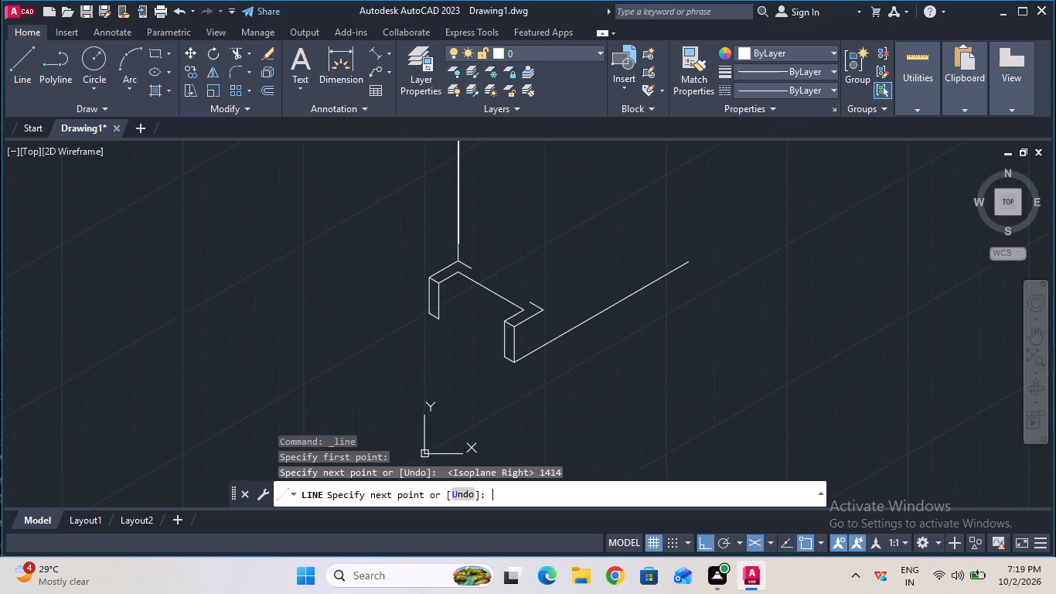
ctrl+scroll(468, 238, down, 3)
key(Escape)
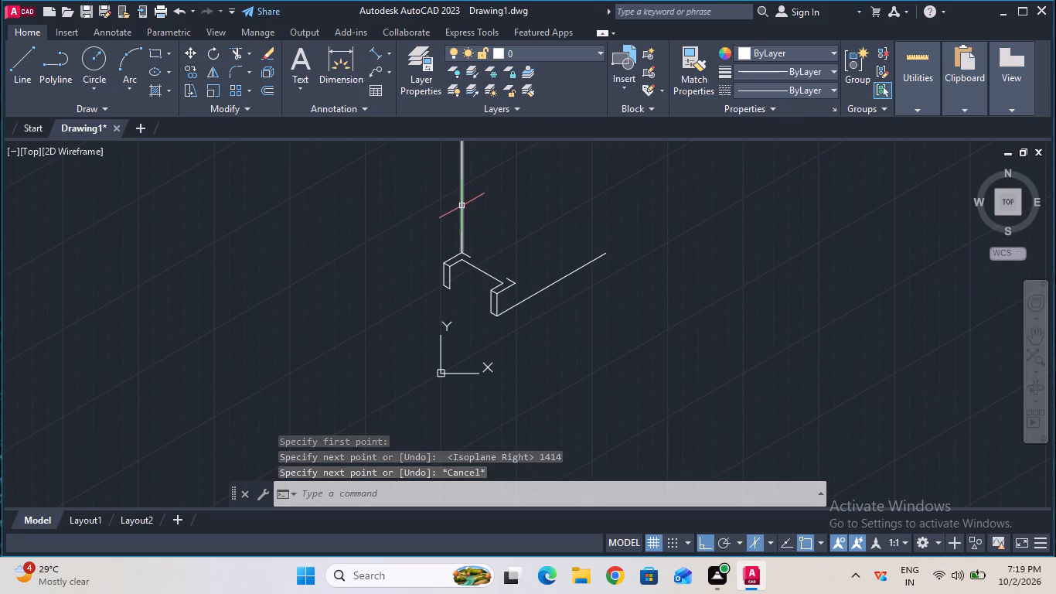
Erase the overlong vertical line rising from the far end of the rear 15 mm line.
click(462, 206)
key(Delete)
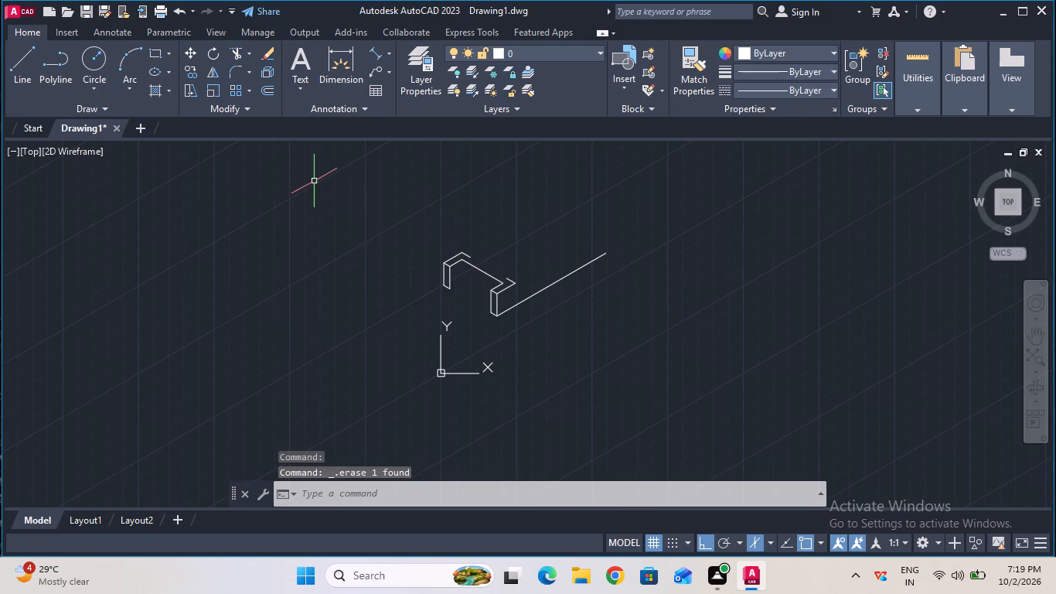
Draw a 14 mm vertical line up from the far end of the rear 15 mm line.
click(28, 77)
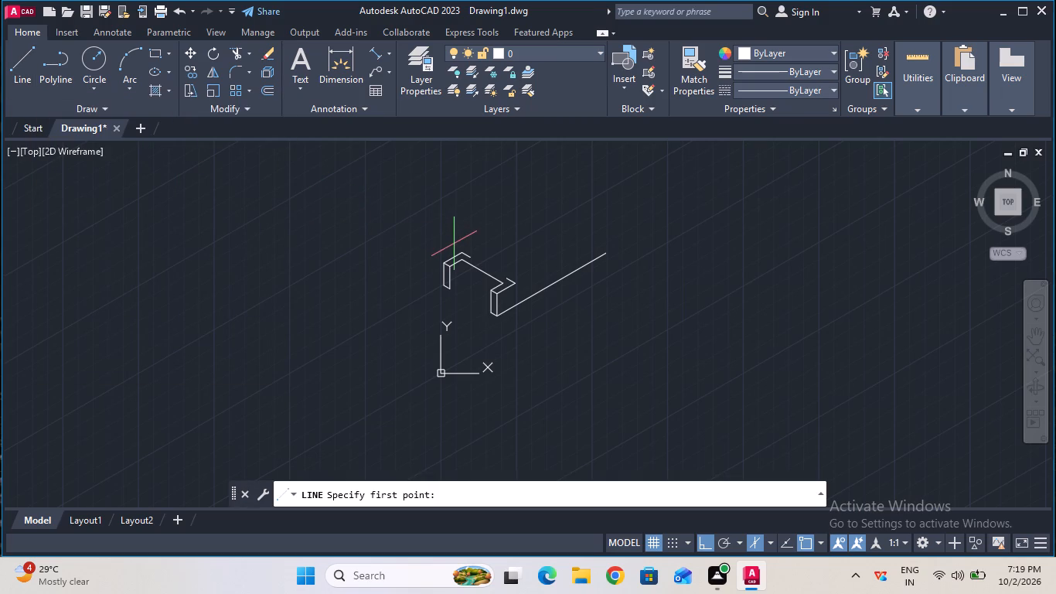
ctrl+scroll(454, 244, up, 2)
click(472, 262)
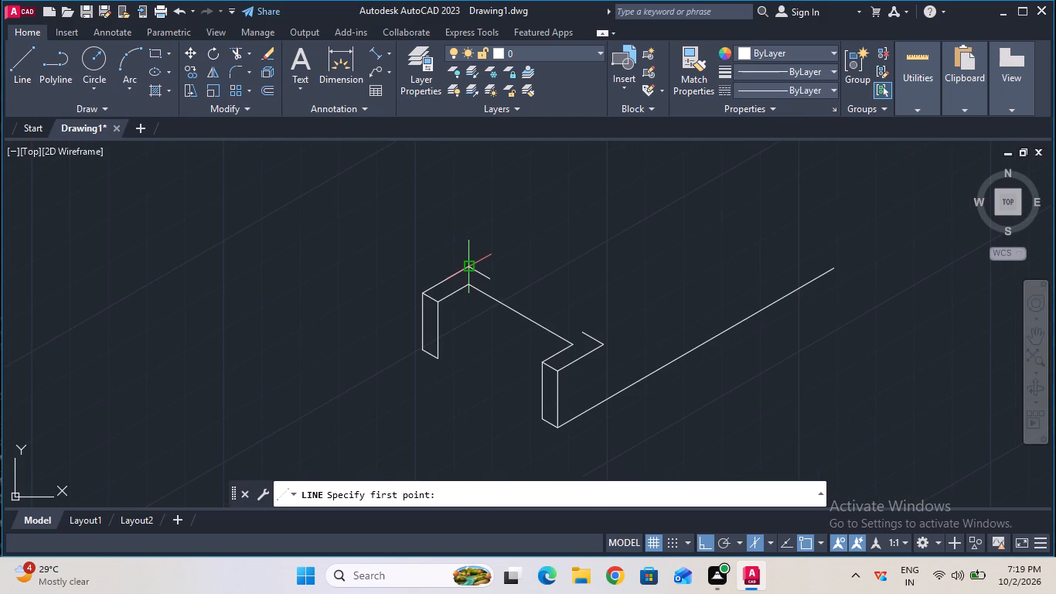
text(14)
key(Return)
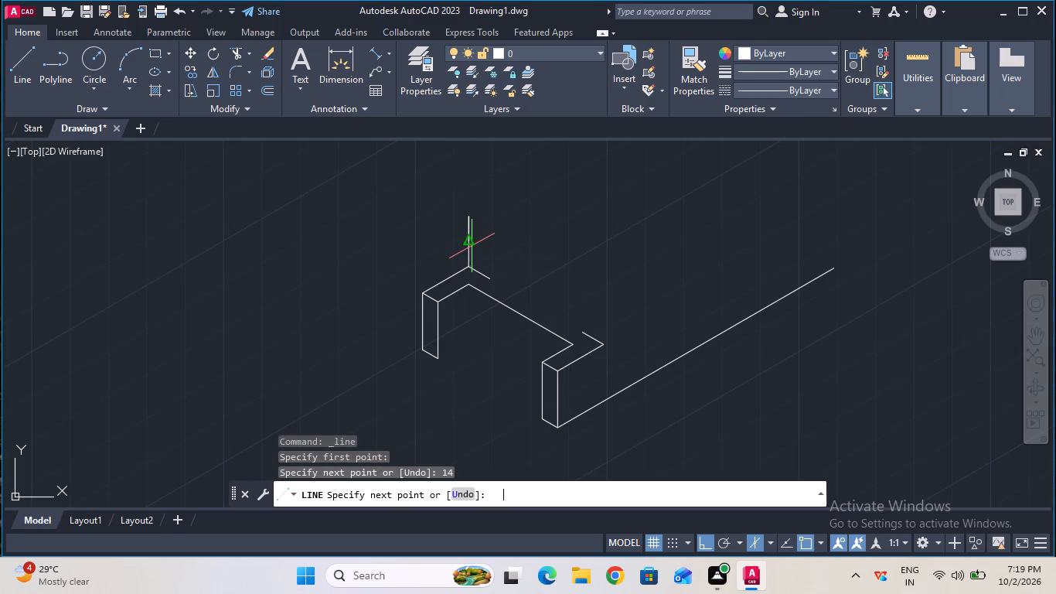
key(Escape)
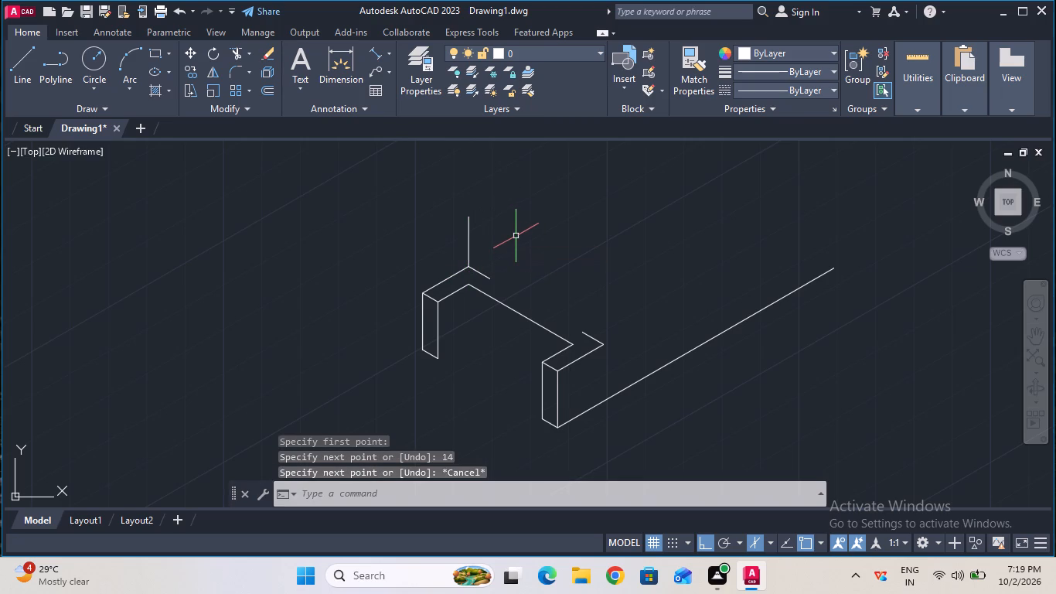
Measure the heights of the rear narrow profile and the new vertical line with aligned dimensions, without placing them.
click(375, 56)
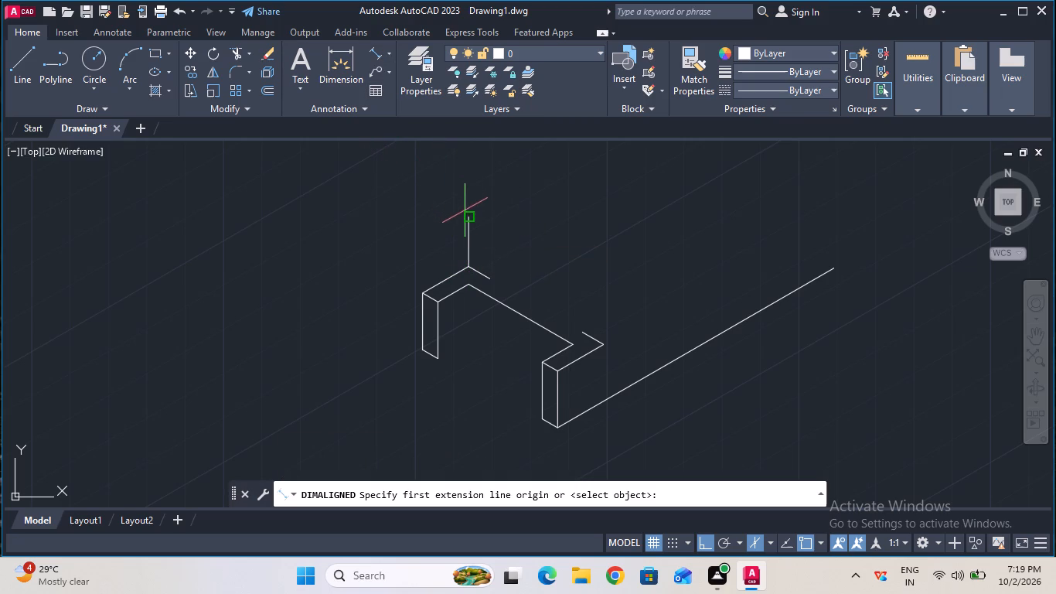
click(466, 217)
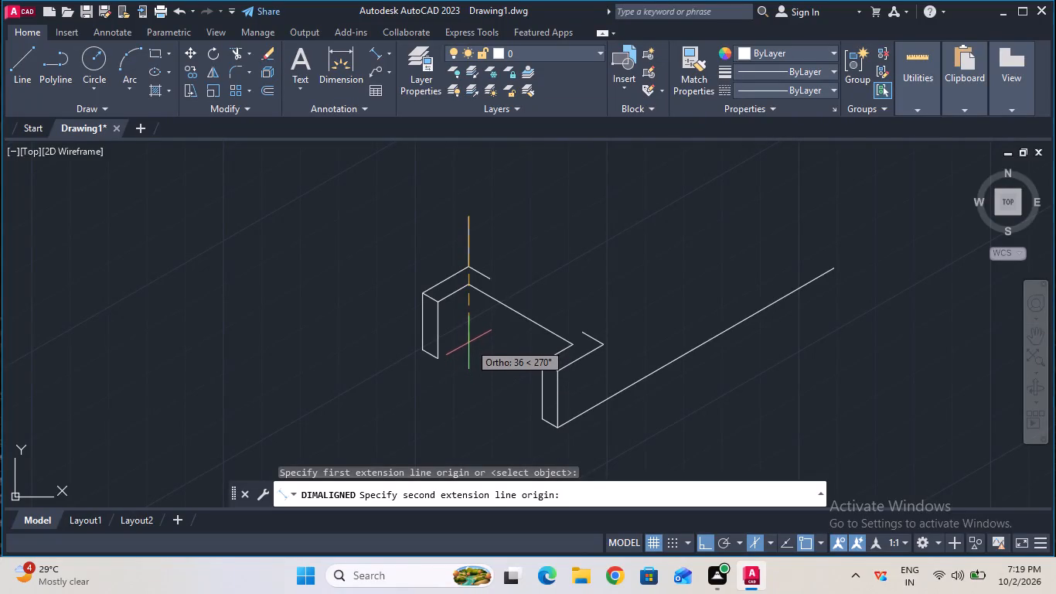
key(Escape)
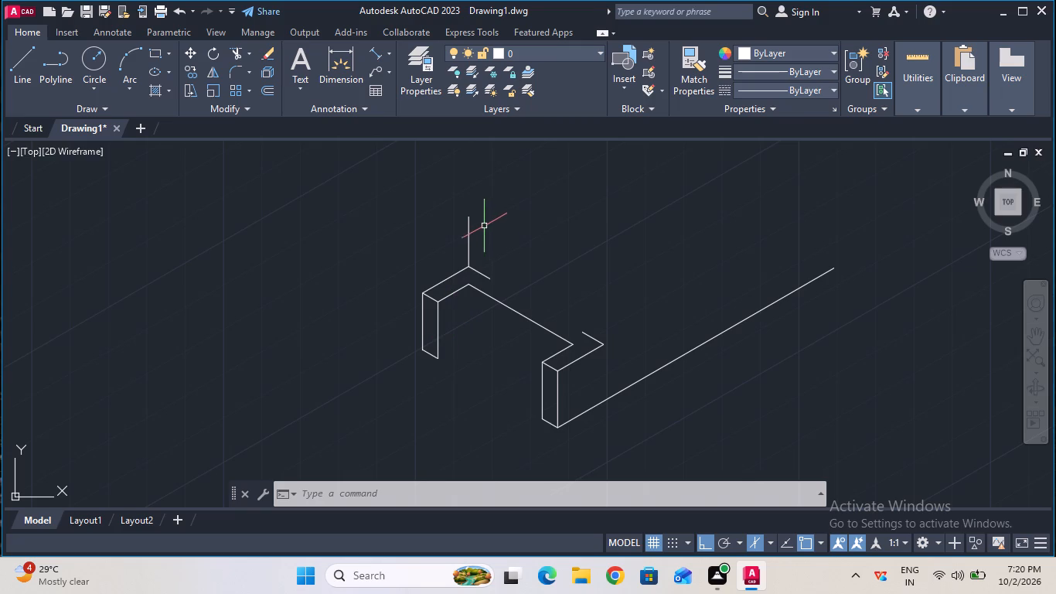
click(370, 54)
click(423, 347)
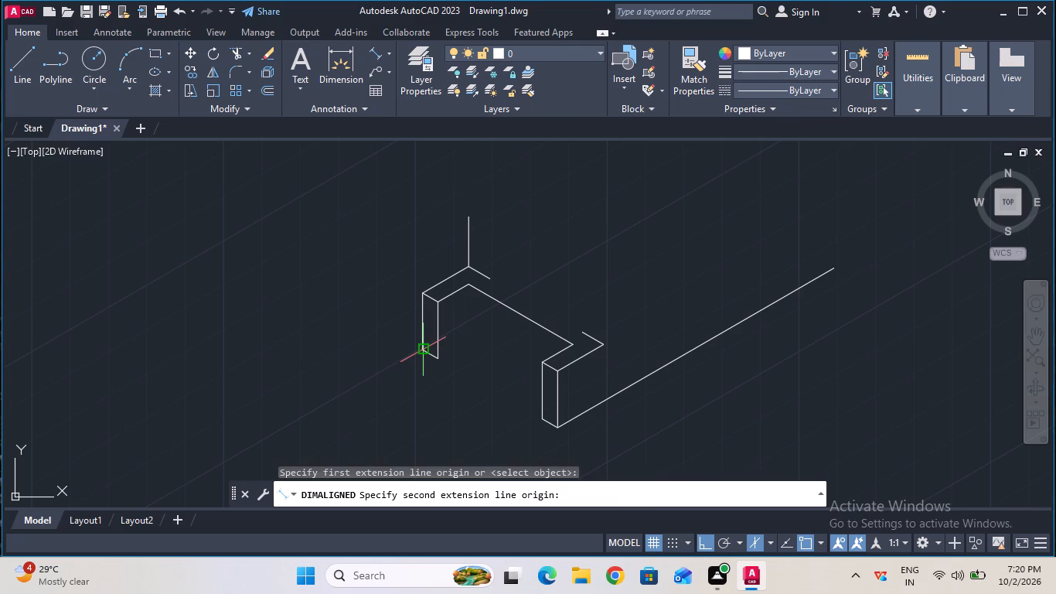
click(425, 288)
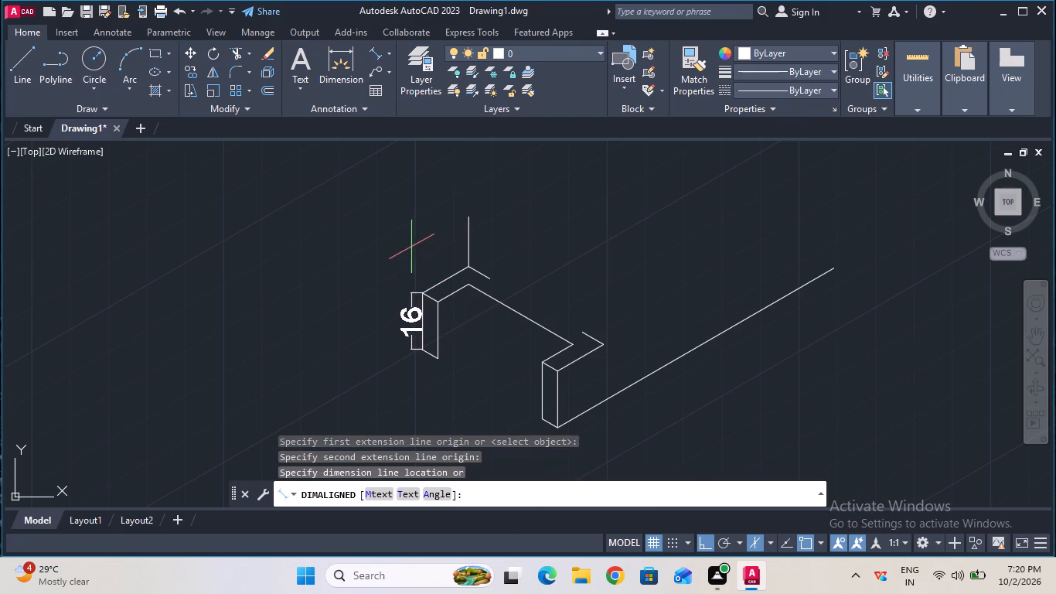
key(Escape)
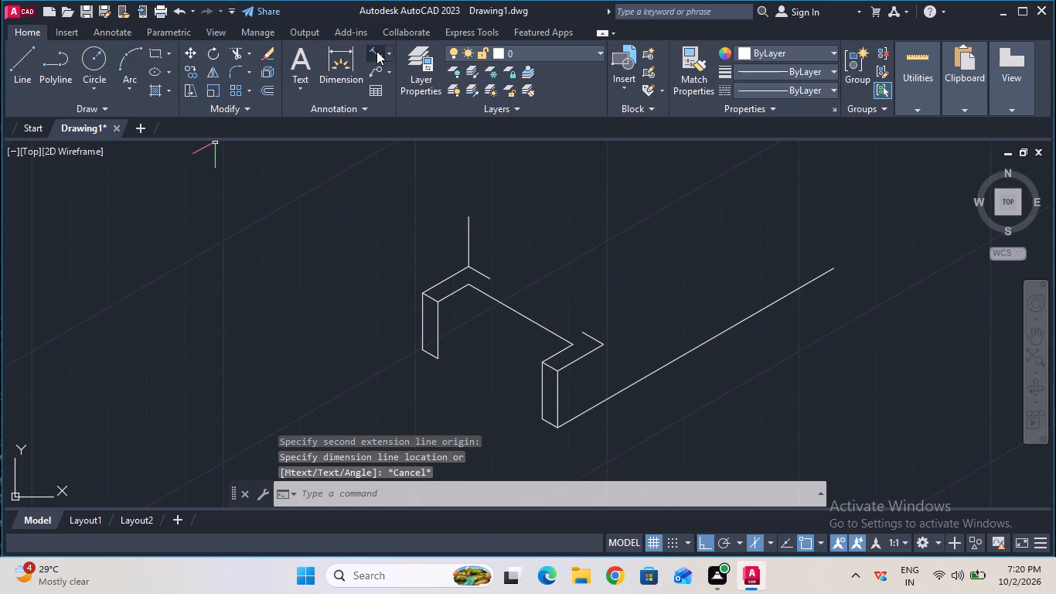
click(376, 51)
click(465, 268)
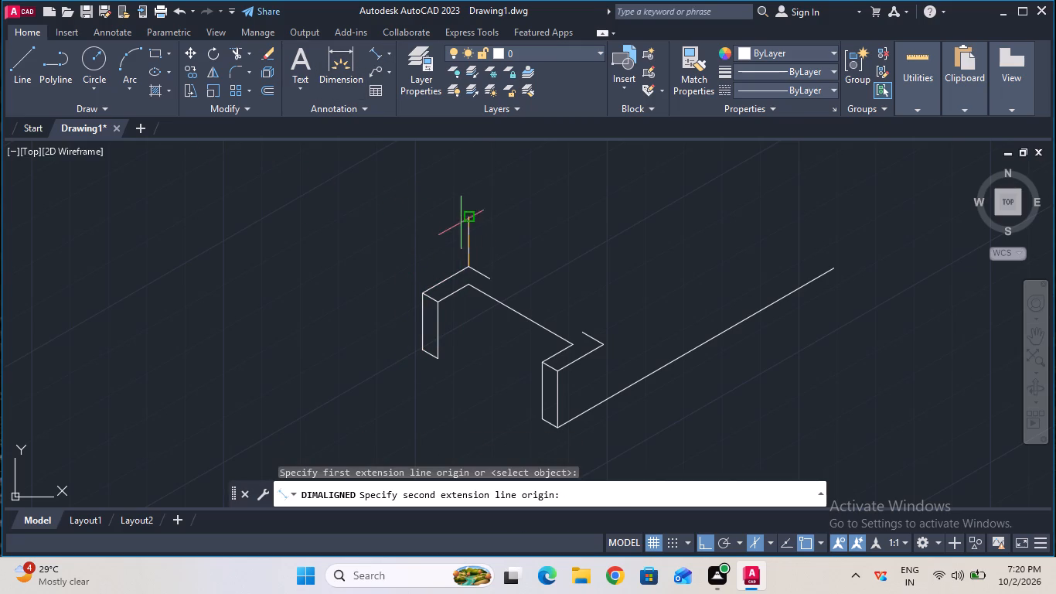
click(464, 217)
key(Escape)
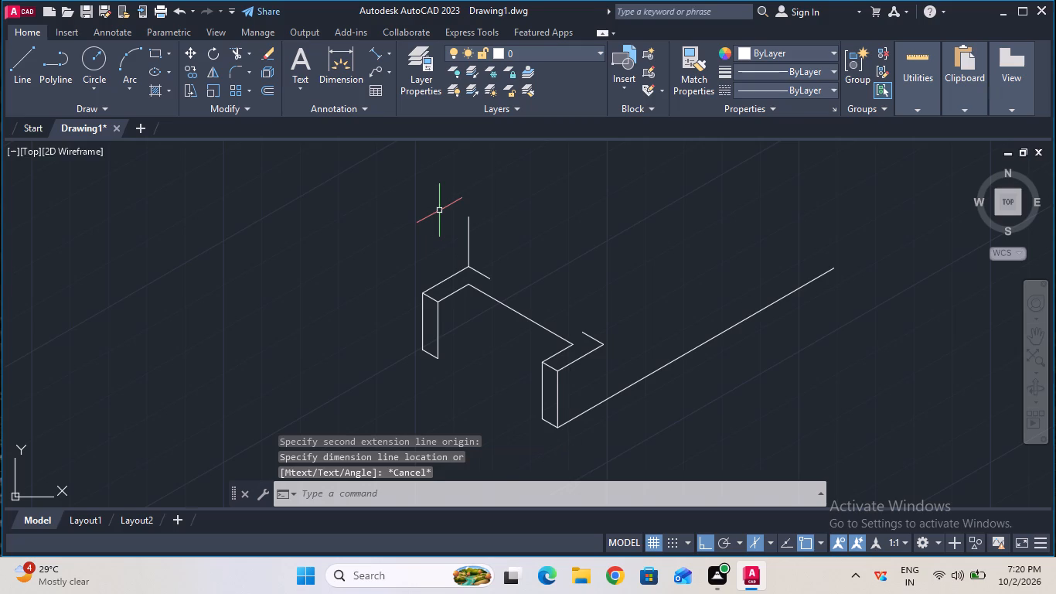
Preview a 30 mm aligned dimension straight down from the vertical line's top end, without placing it.
click(380, 53)
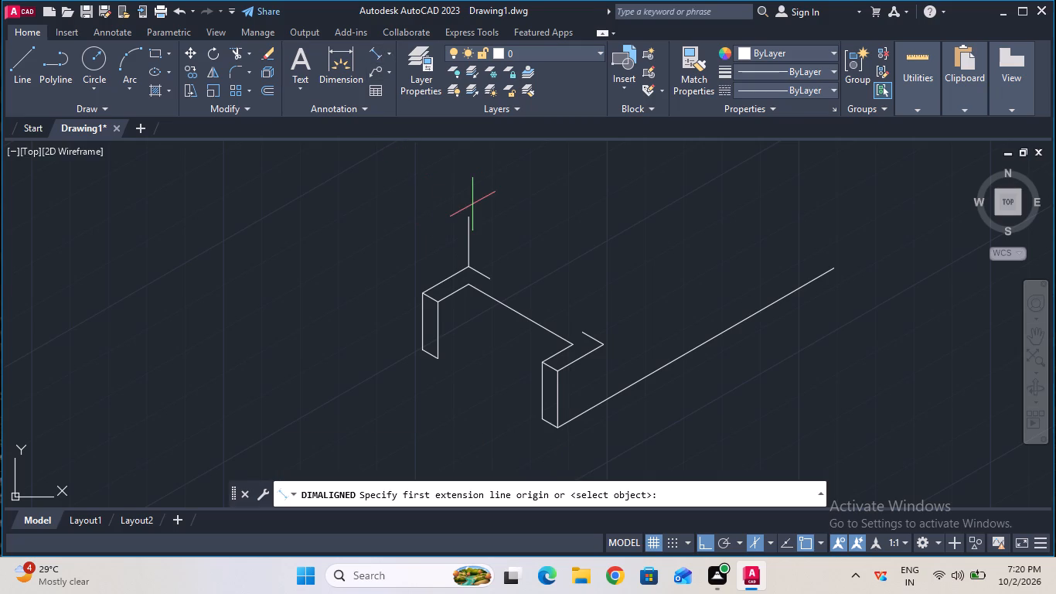
click(470, 214)
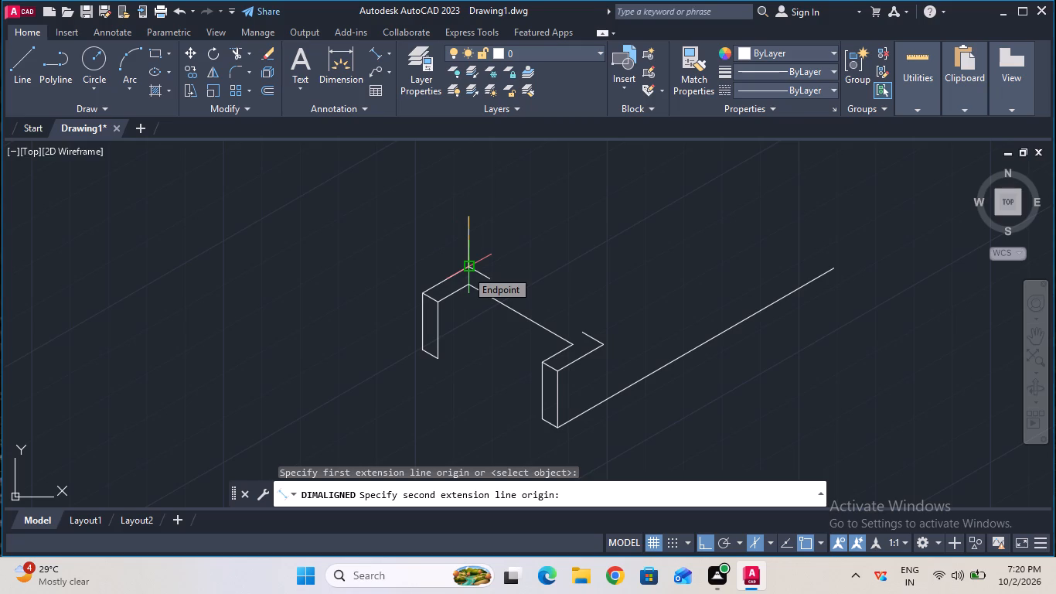
key(Escape)
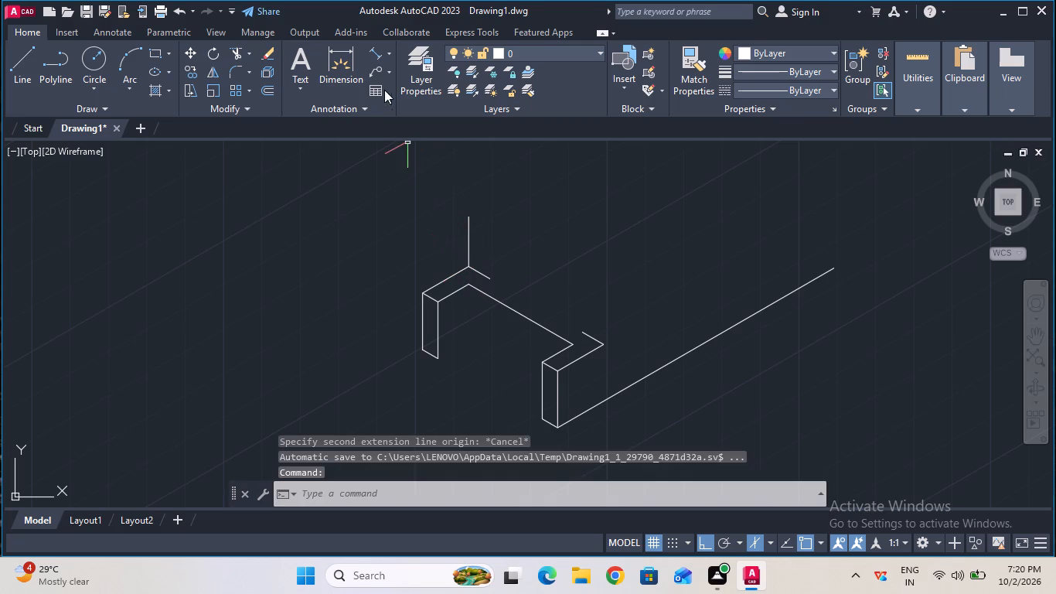
click(380, 58)
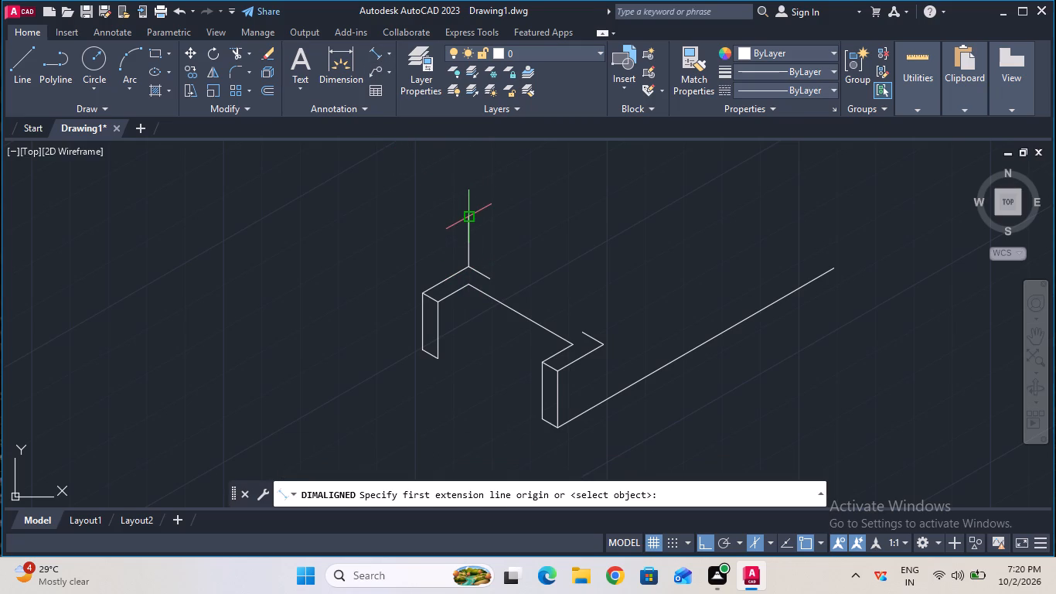
click(468, 214)
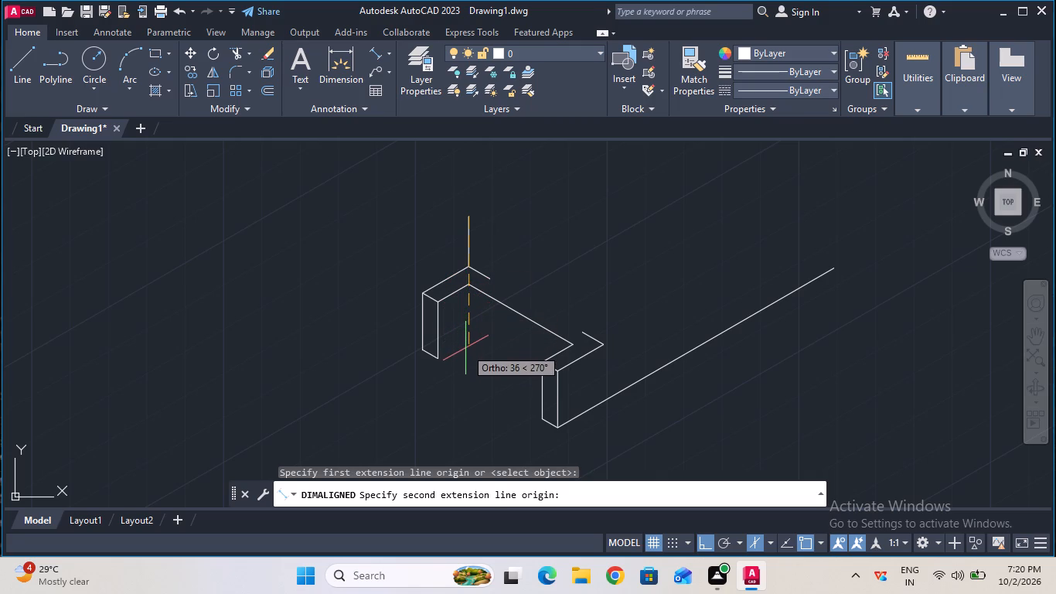
text(30)
key(Return)
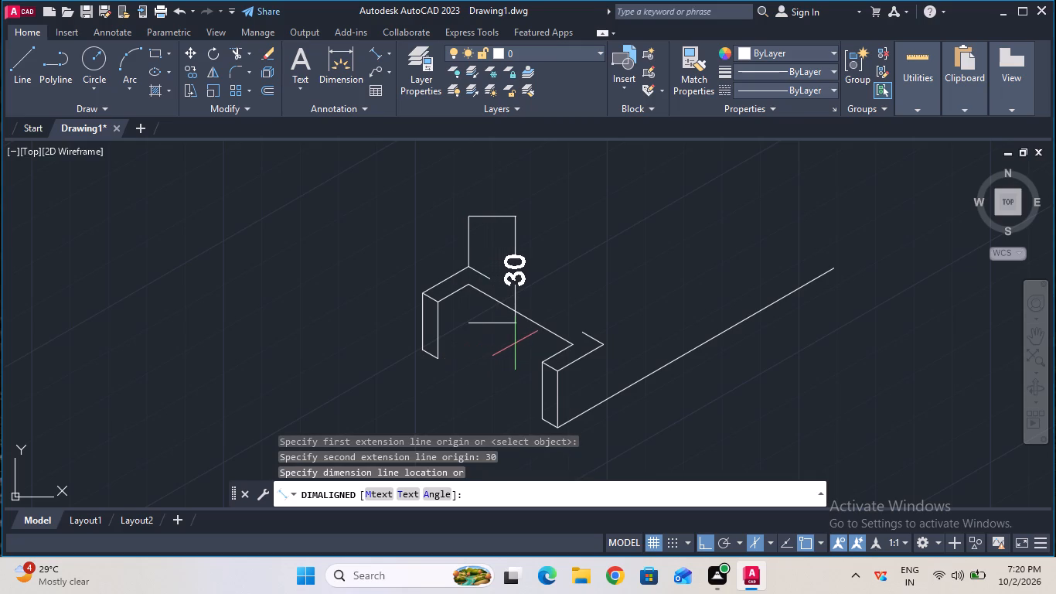
key(Escape)
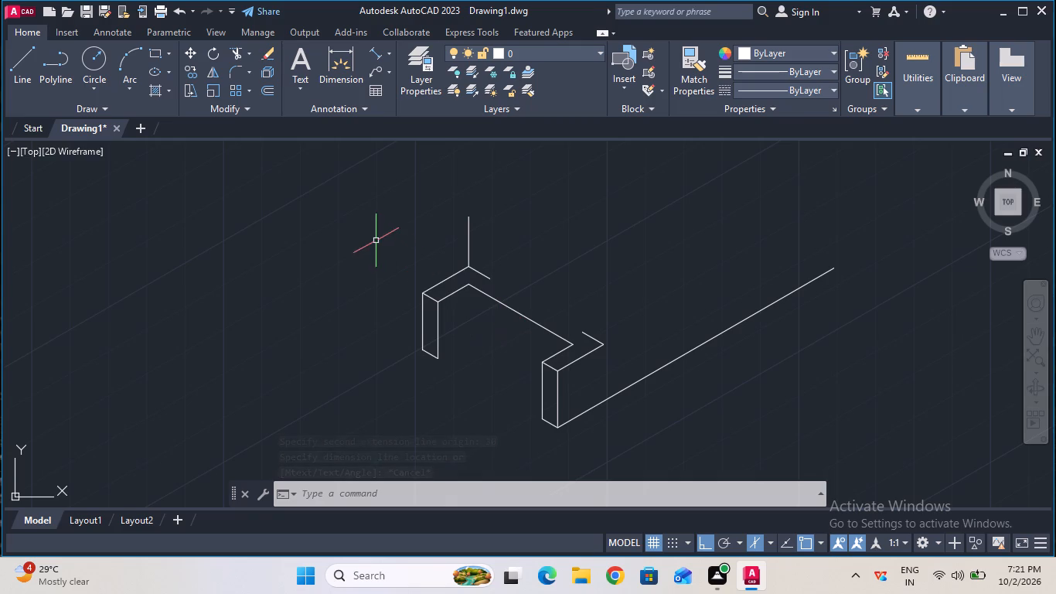
On the left isoplane, draw a 7 mm line from the vertical line's top end, continuing down to the free end of the rear 7 mm line.
click(28, 52)
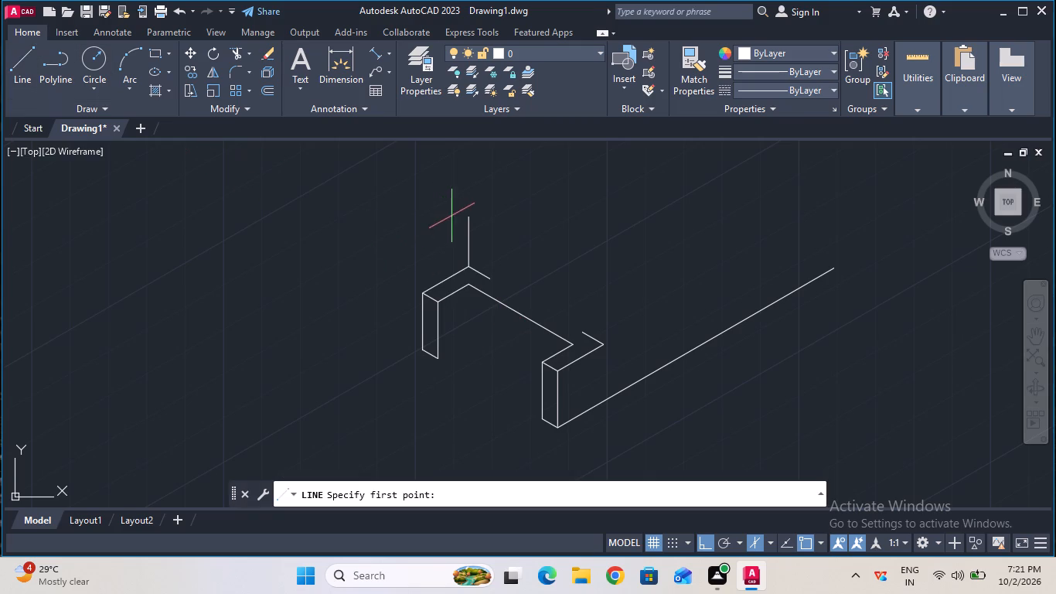
click(468, 217)
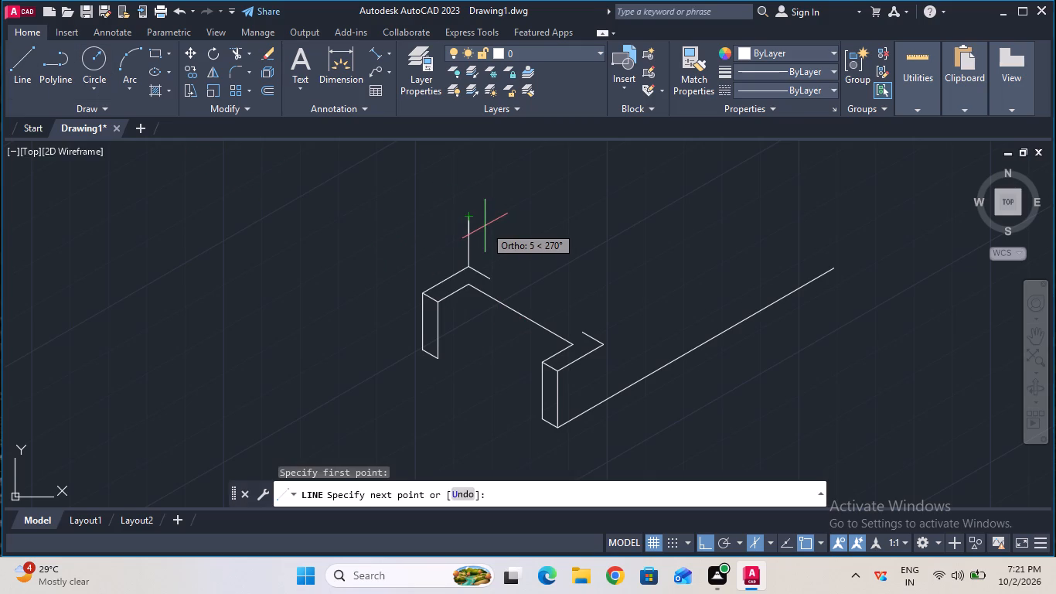
key(F5)
key(7)
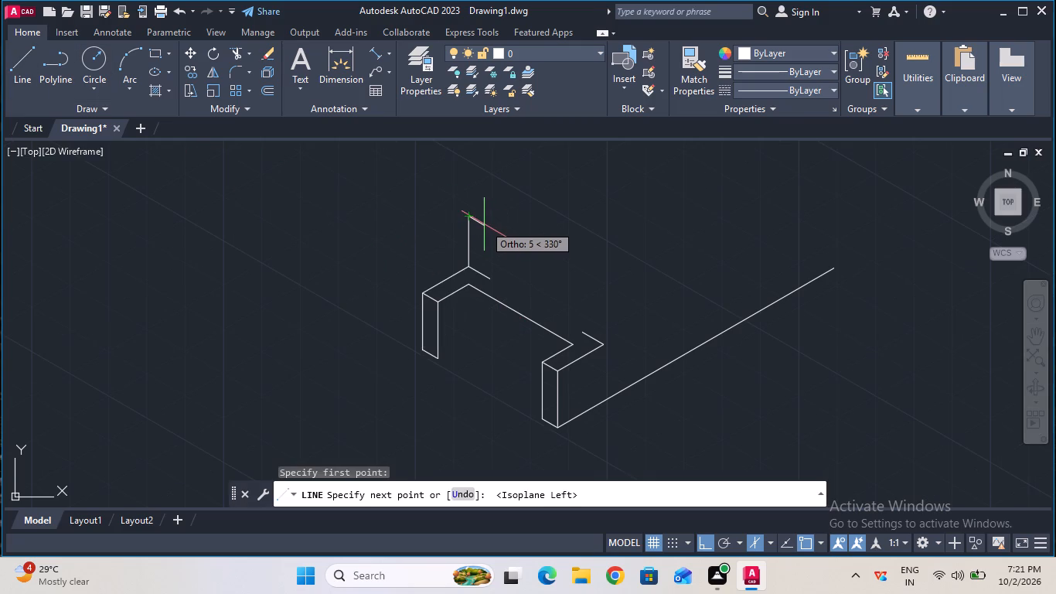
key(Return)
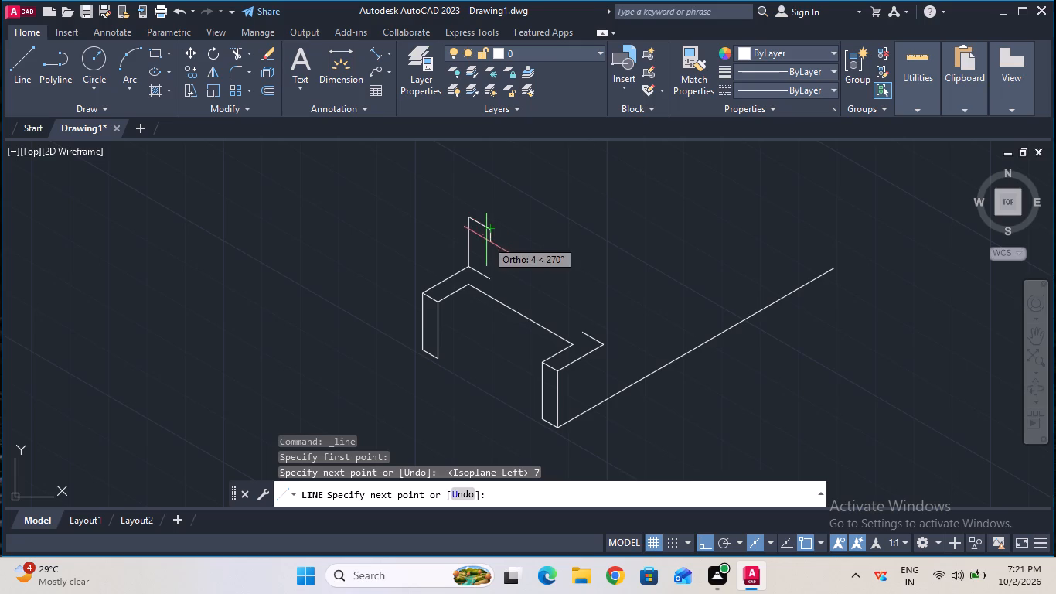
click(489, 276)
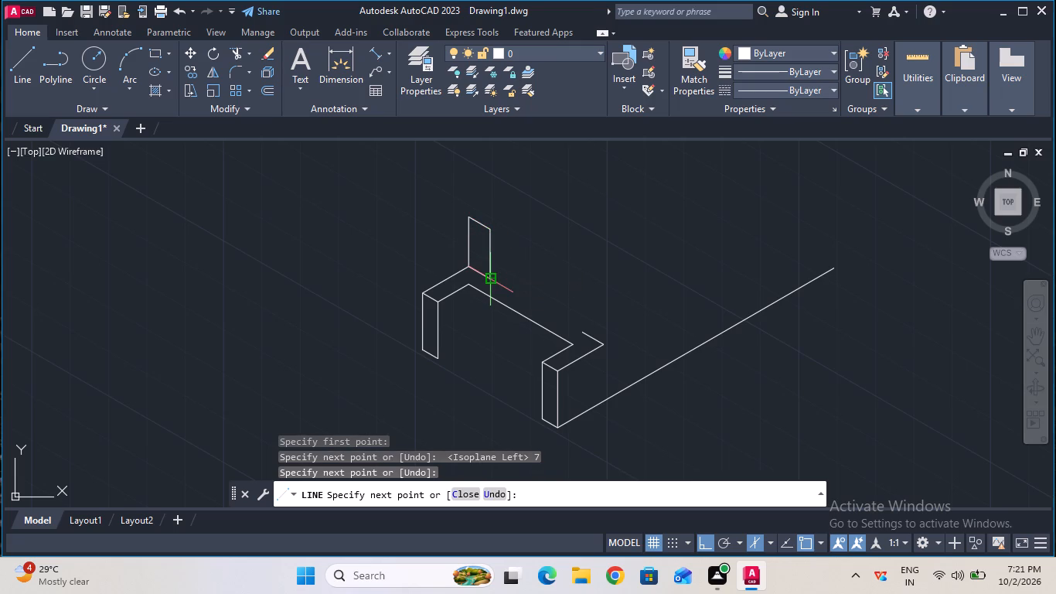
key(Escape)
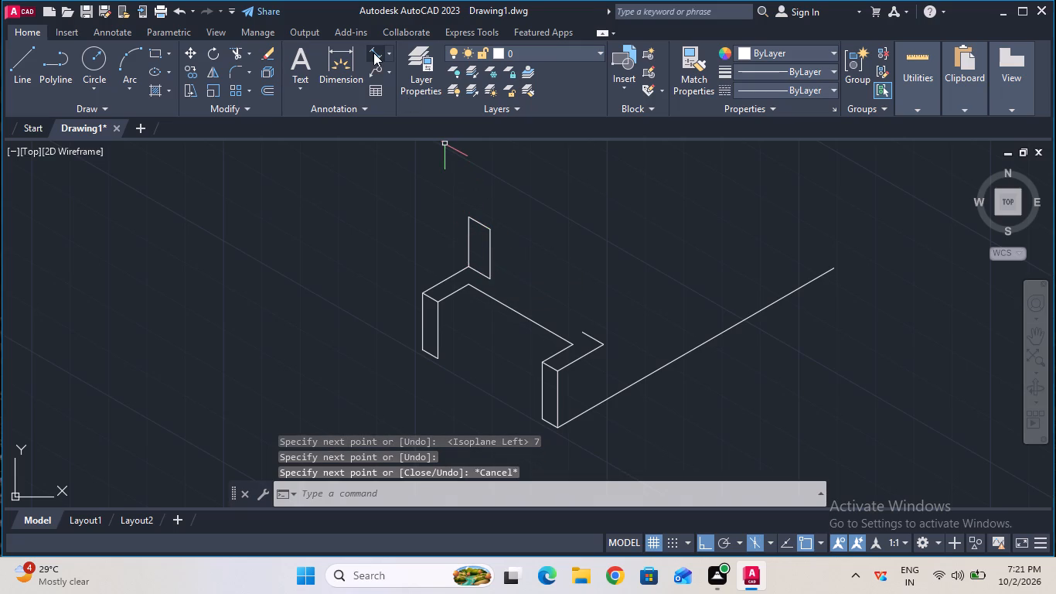
Measure the height of the rear upright profile's second vertical edge with an aligned dimension, without placing it.
click(373, 52)
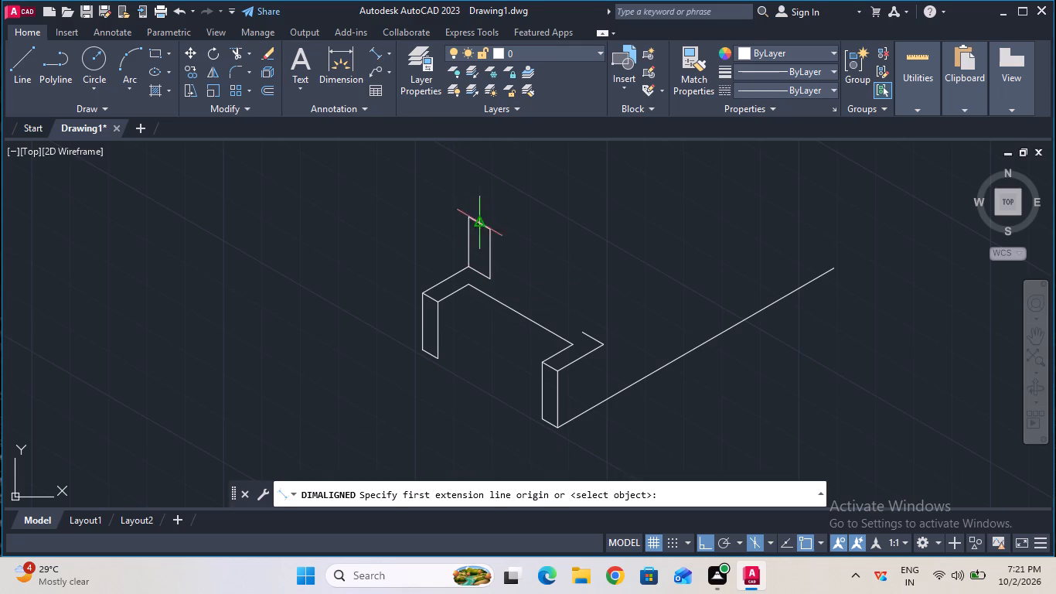
click(490, 234)
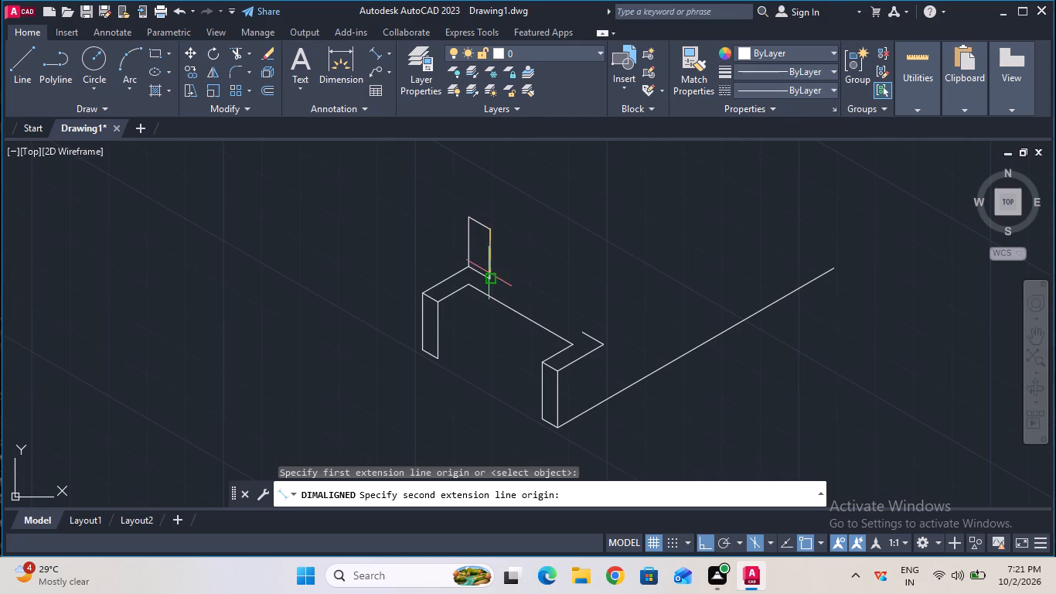
click(489, 273)
key(Escape)
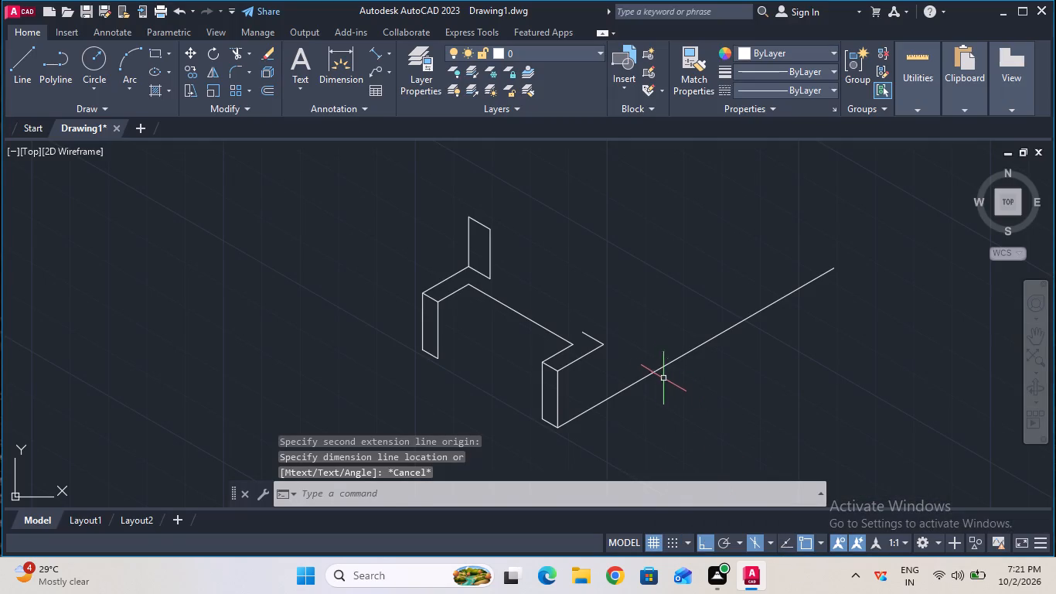
key(Escape)
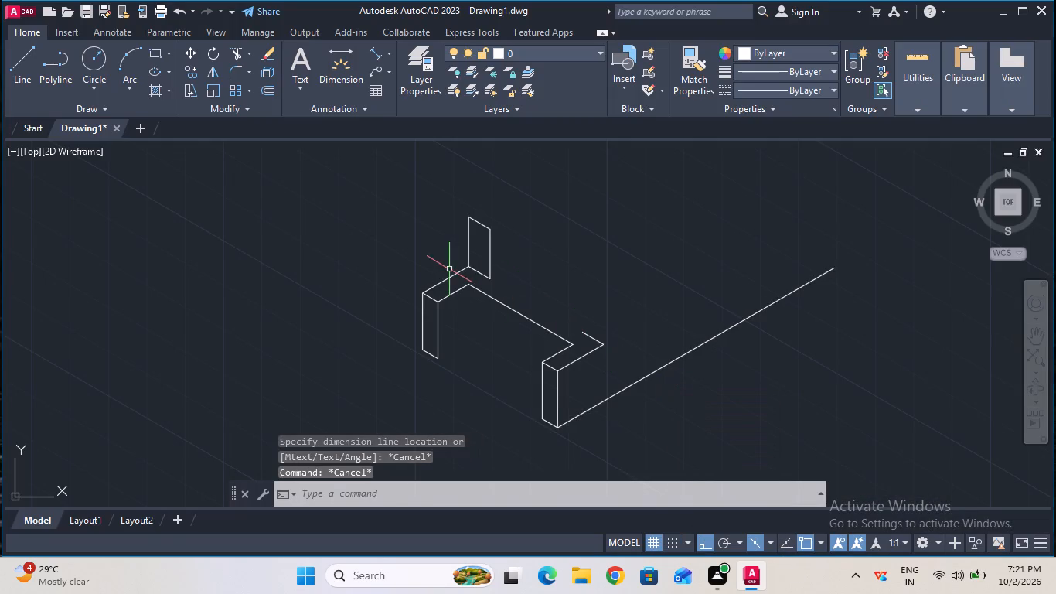
From the front 7 mm line's free end, draw a 14 mm line up, a 7 mm line across, and a closing line down to its other end.
click(27, 74)
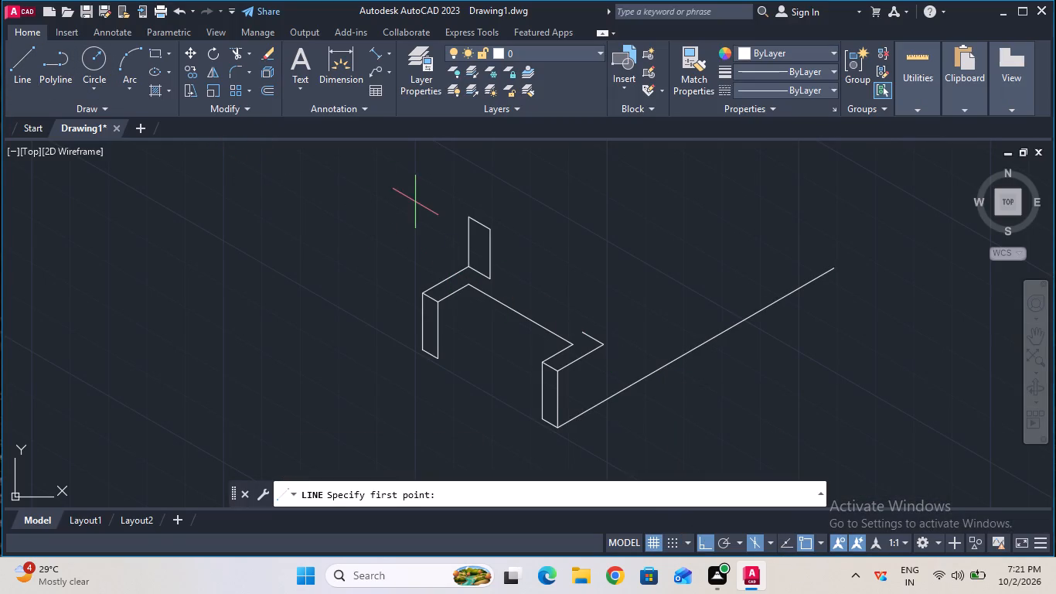
click(584, 331)
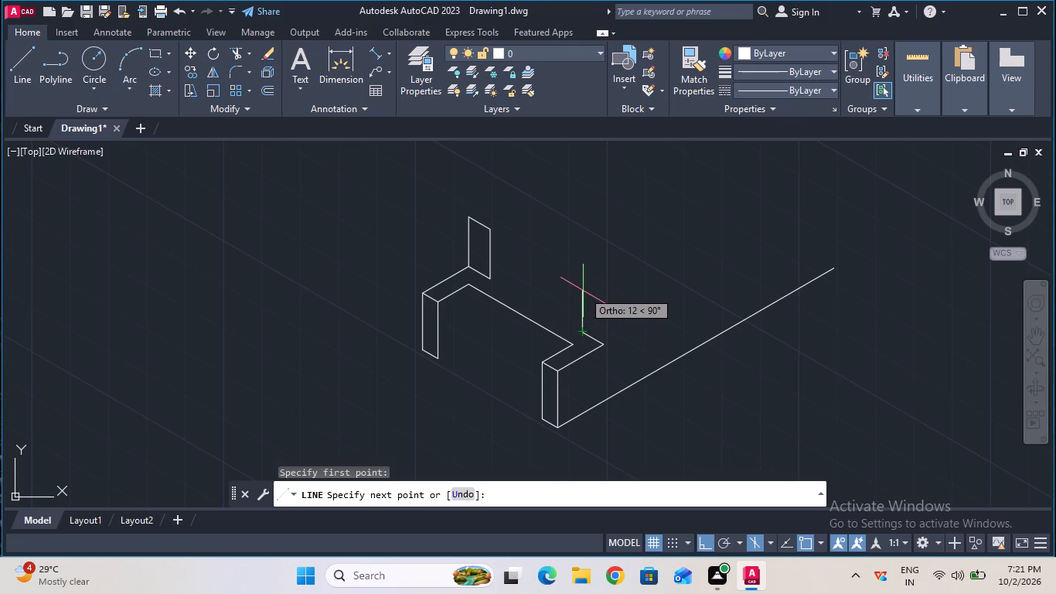
text(14)
key(Return)
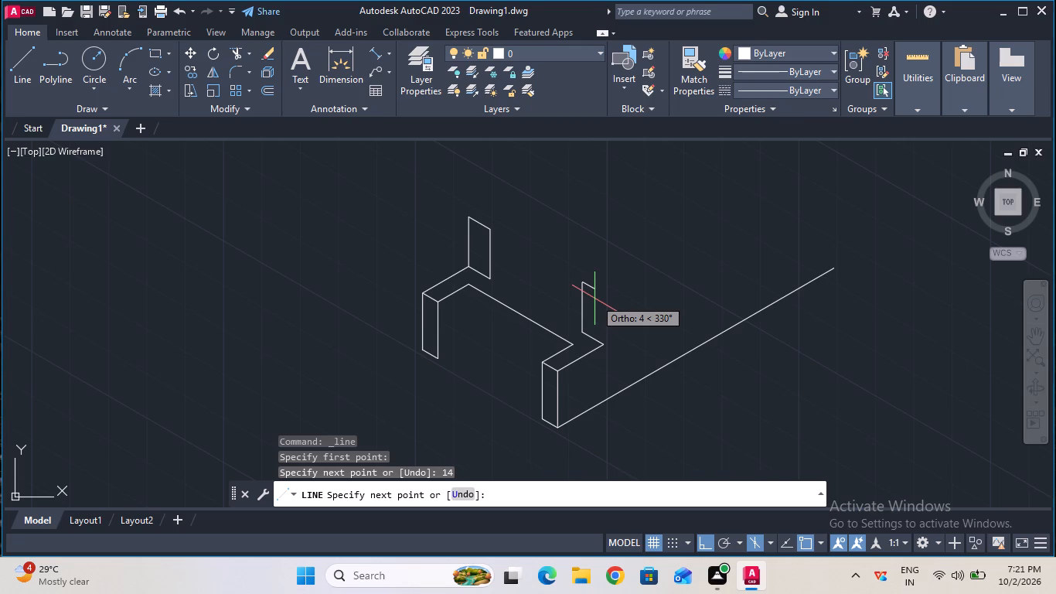
key(7)
key(Return)
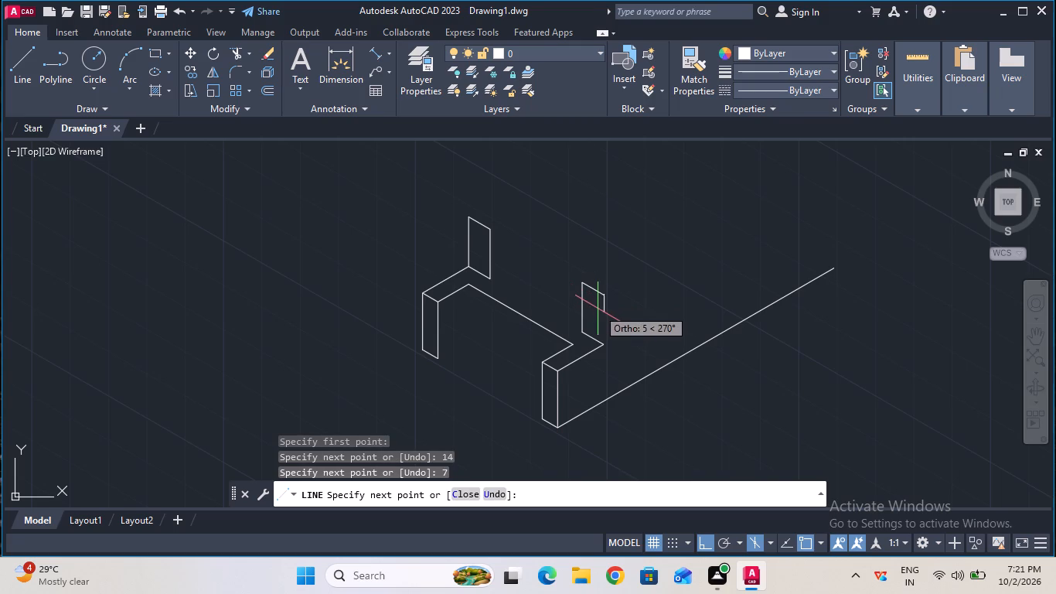
click(604, 350)
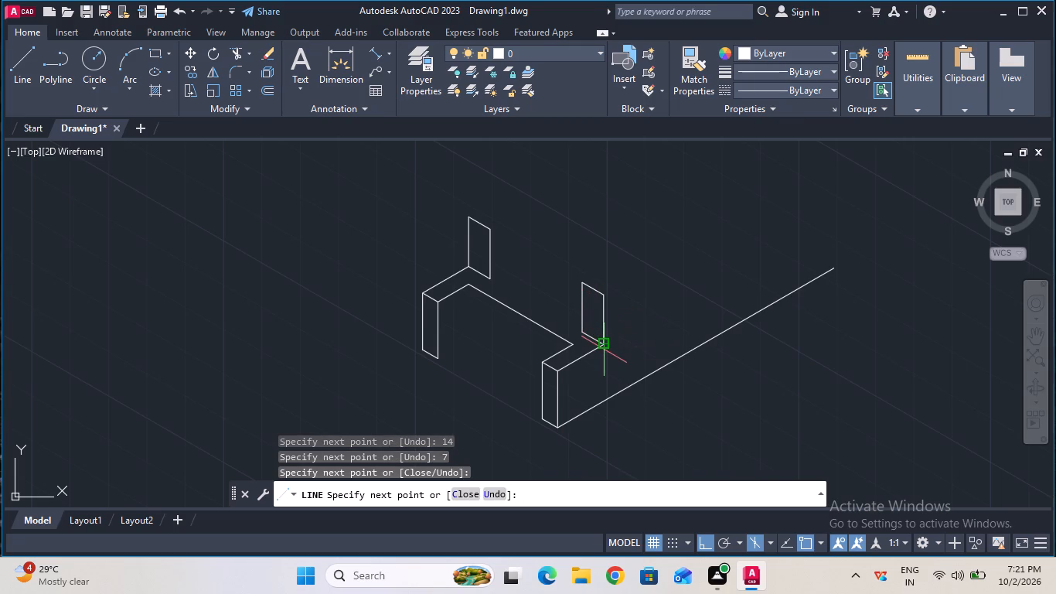
key(Escape)
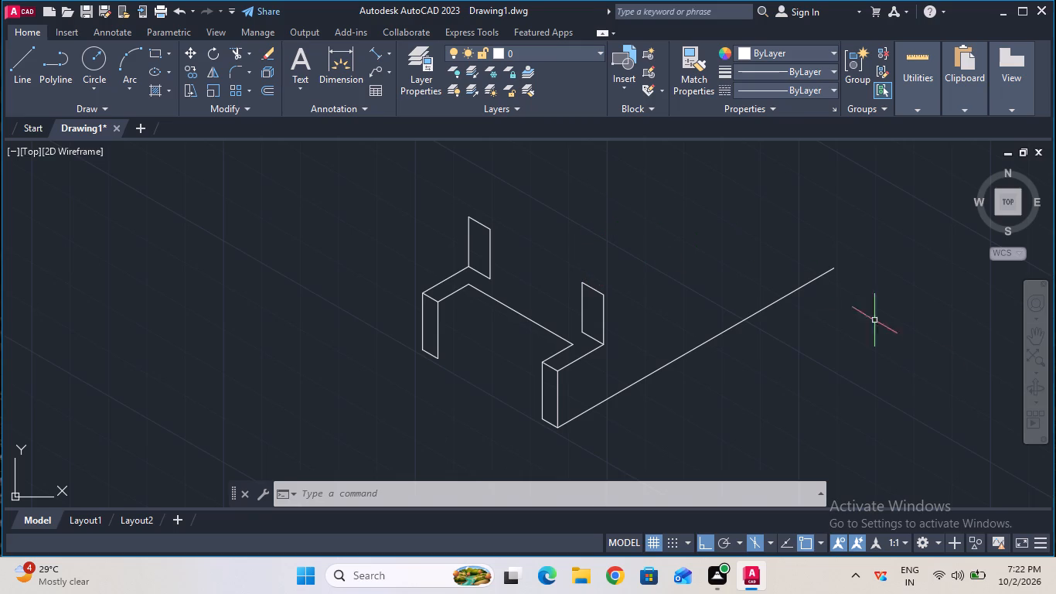
Copy the long line between the front and rear blocks 16 mm straight down.
click(1029, 338)
drag(895, 288, 900, 308)
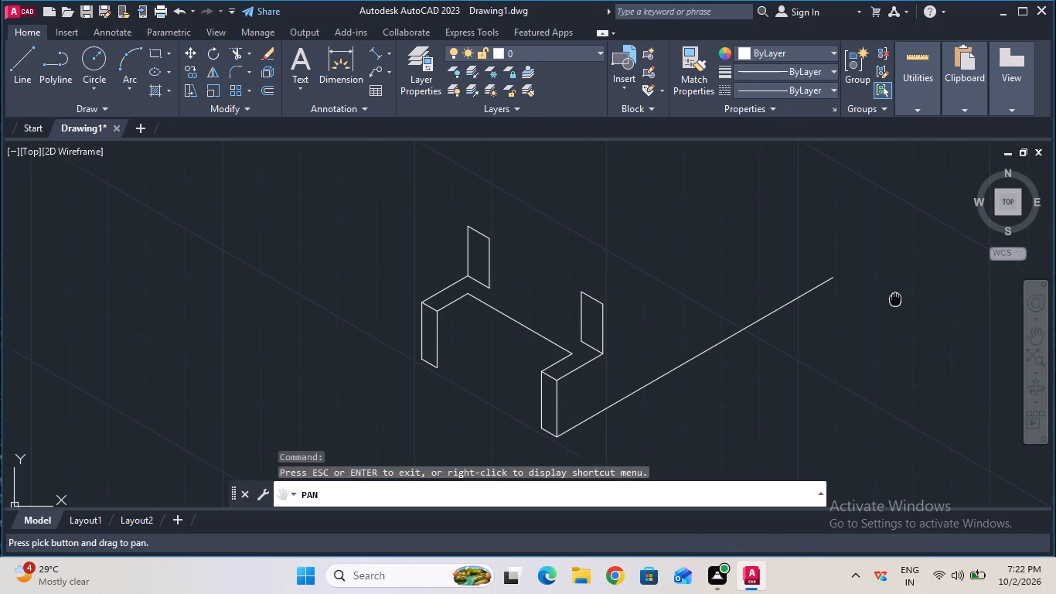
drag(900, 308, 919, 381)
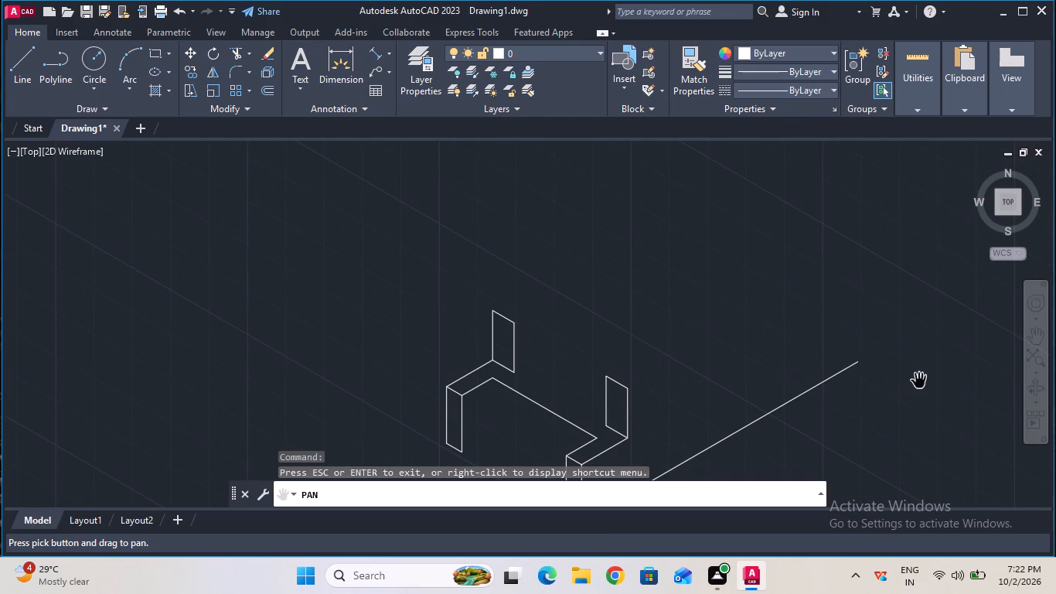
key(Escape)
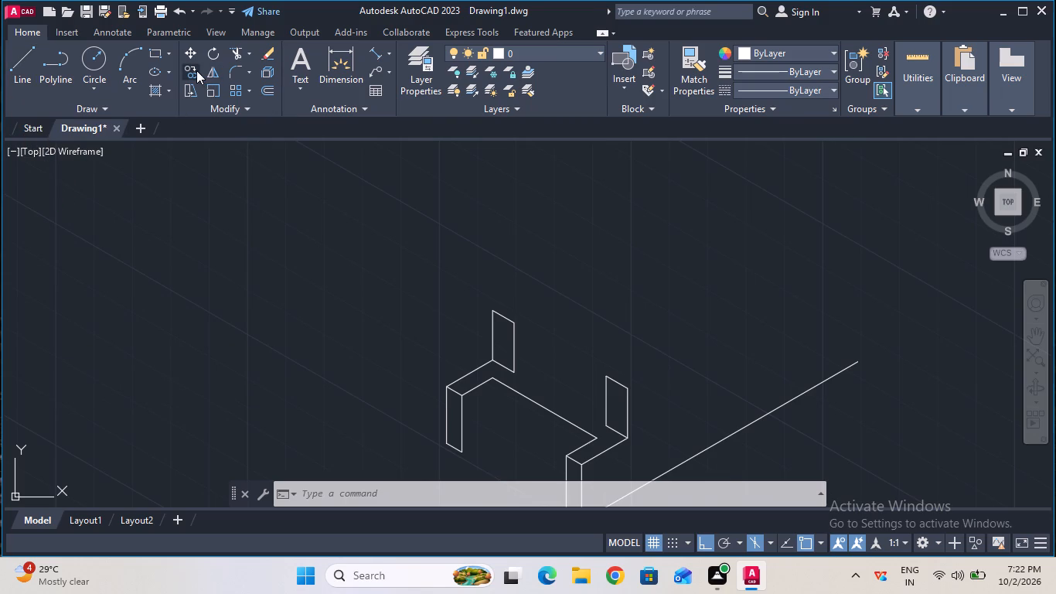
click(196, 70)
click(533, 402)
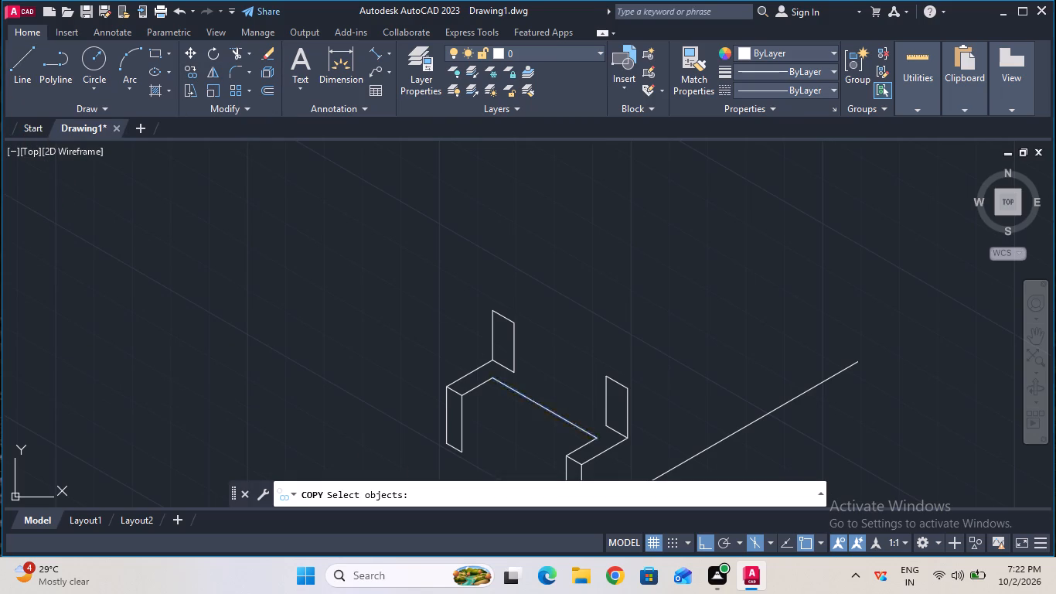
key(Return)
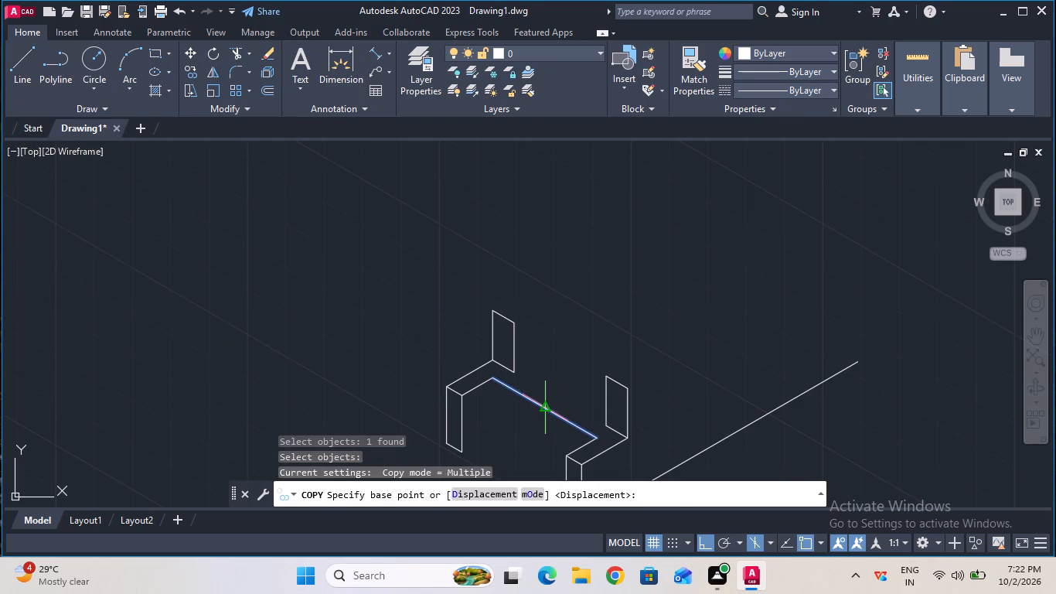
click(542, 412)
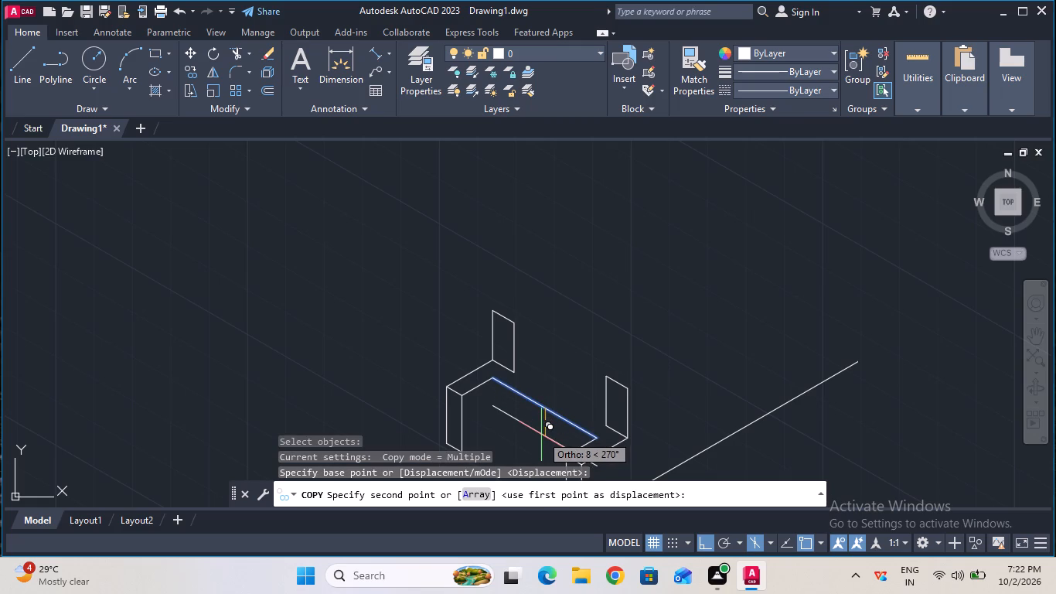
text(16)
key(Return)
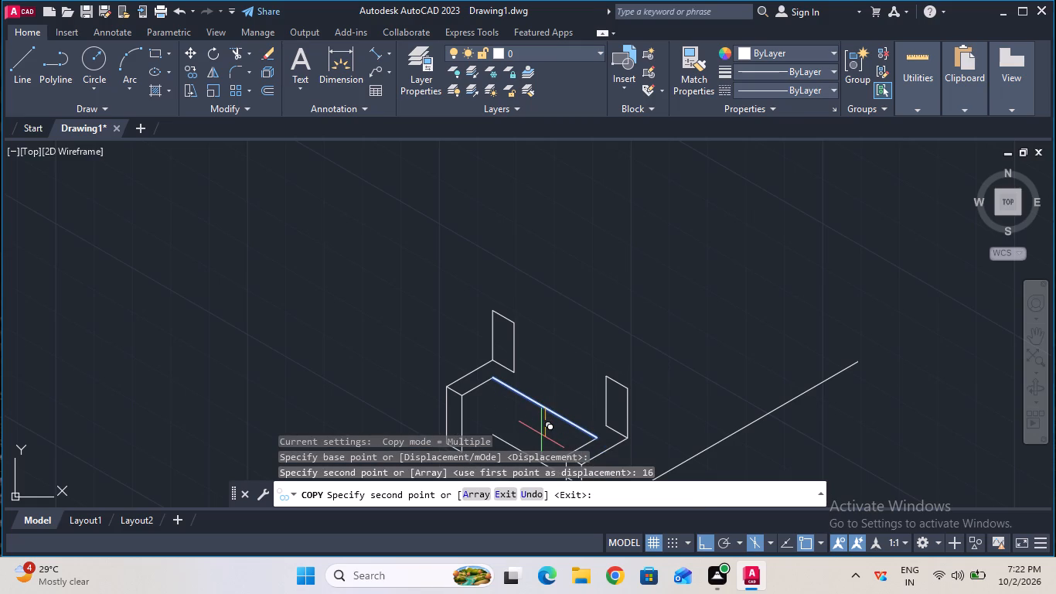
key(Escape)
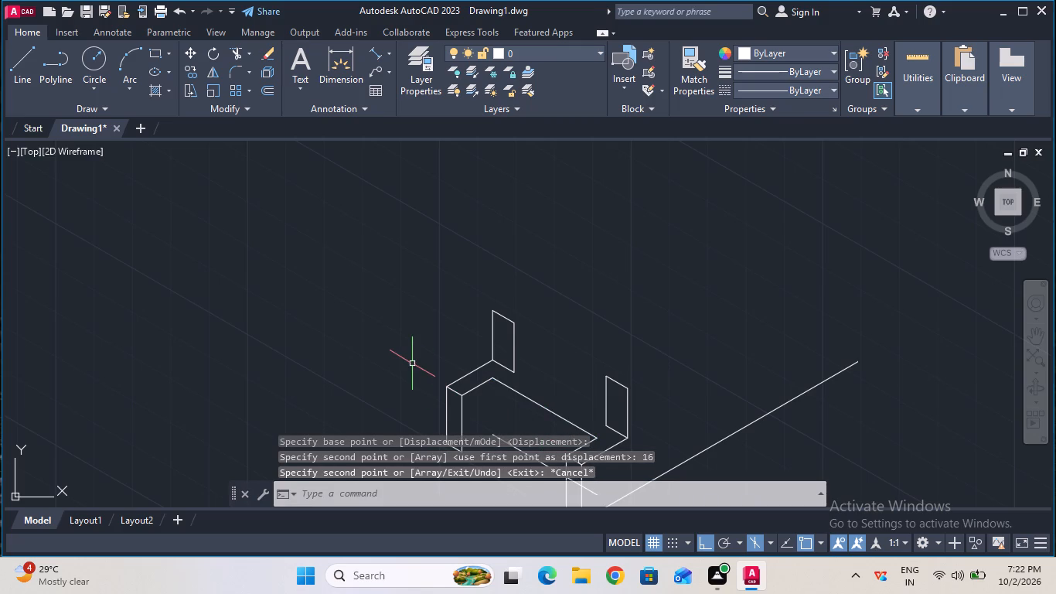
Draw a vertical line from the notch's inner rear corner to the copied line's end, and join that end to the rear block's nearest bottom corner.
click(26, 82)
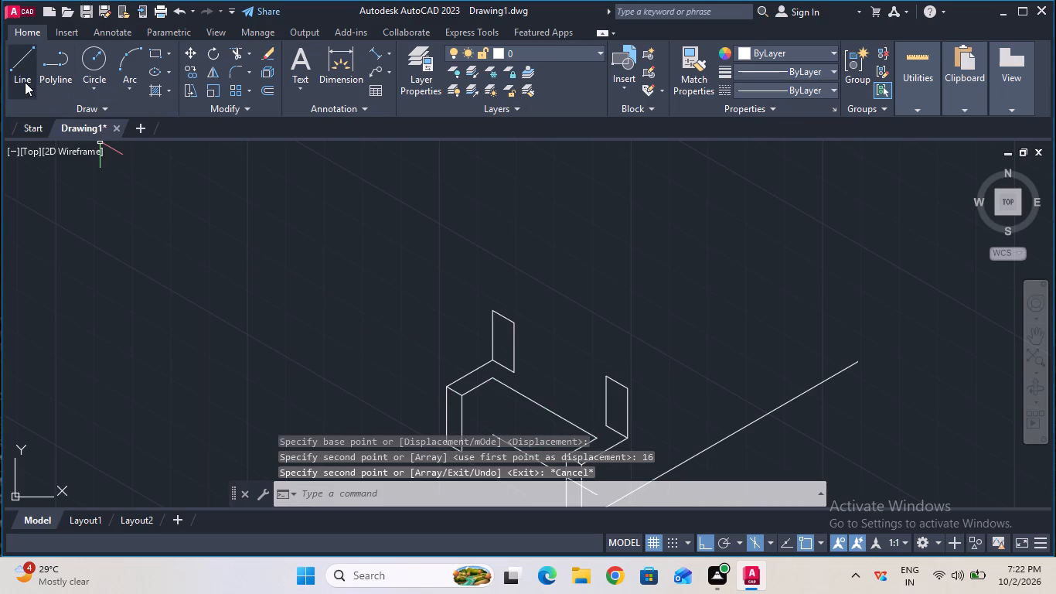
click(494, 381)
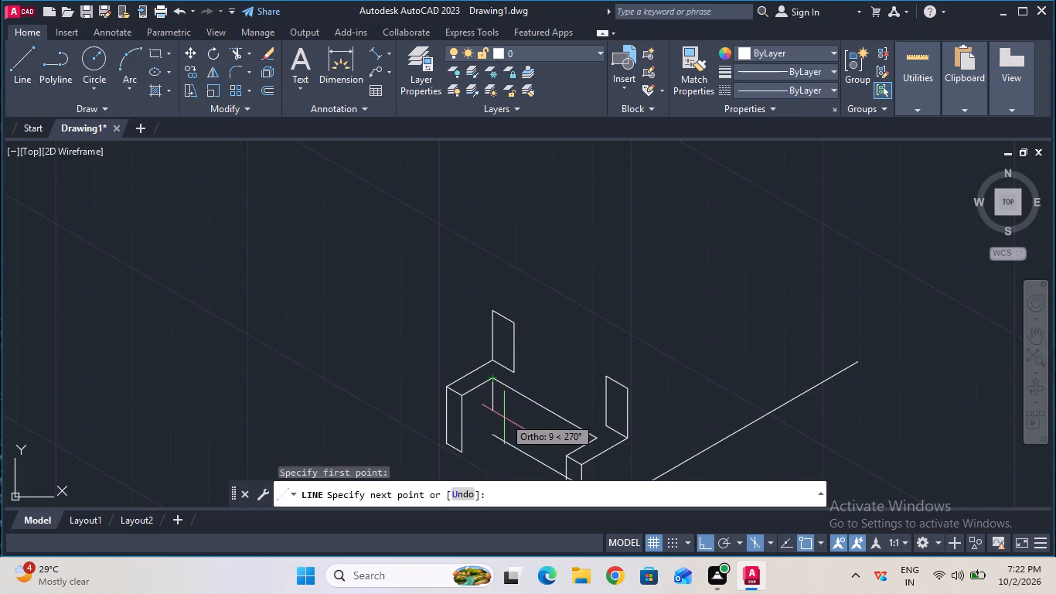
click(491, 435)
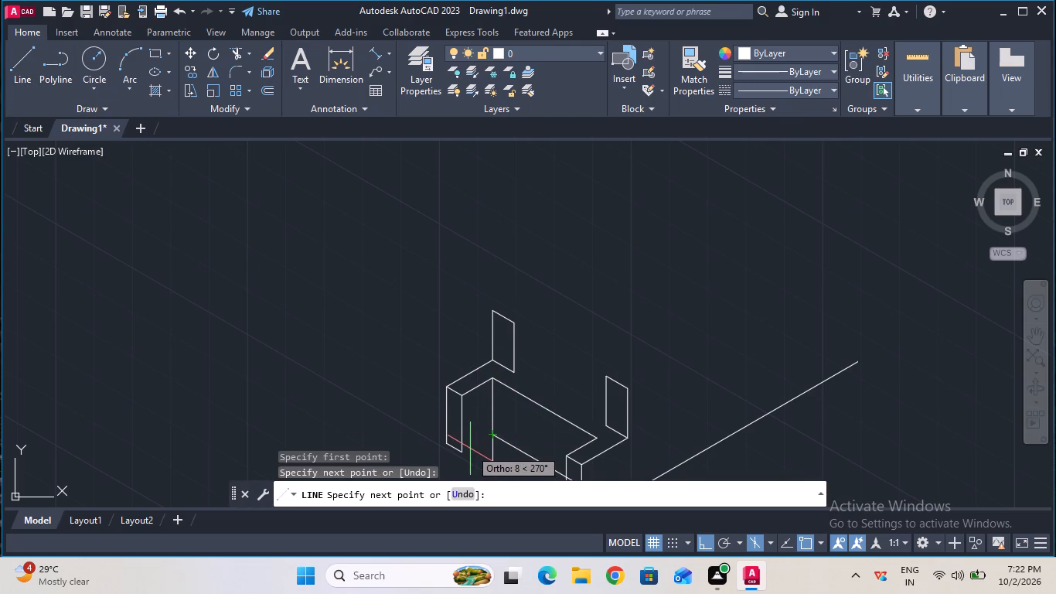
key(Escape)
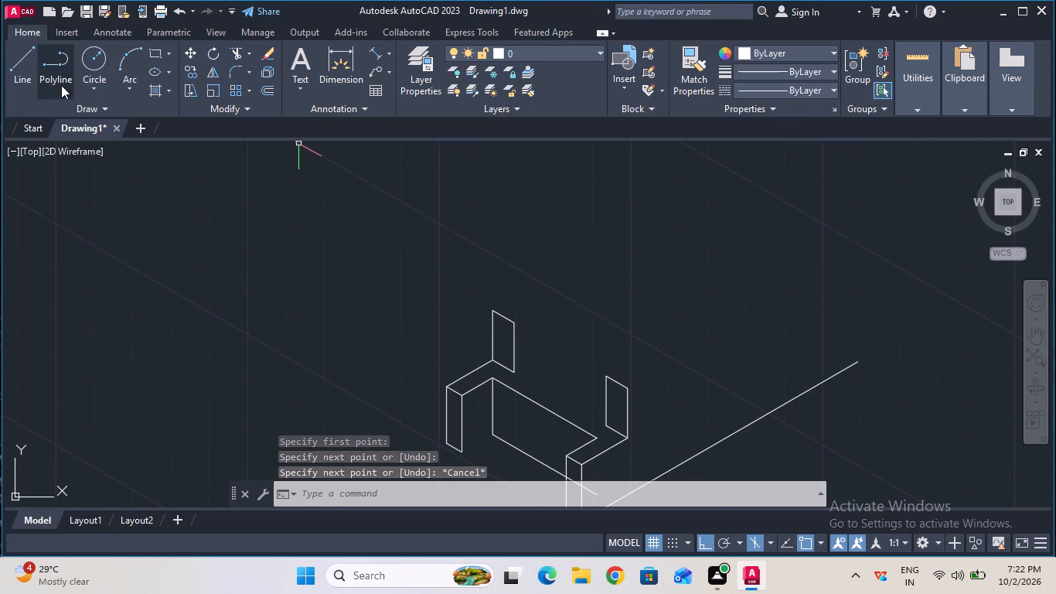
click(28, 76)
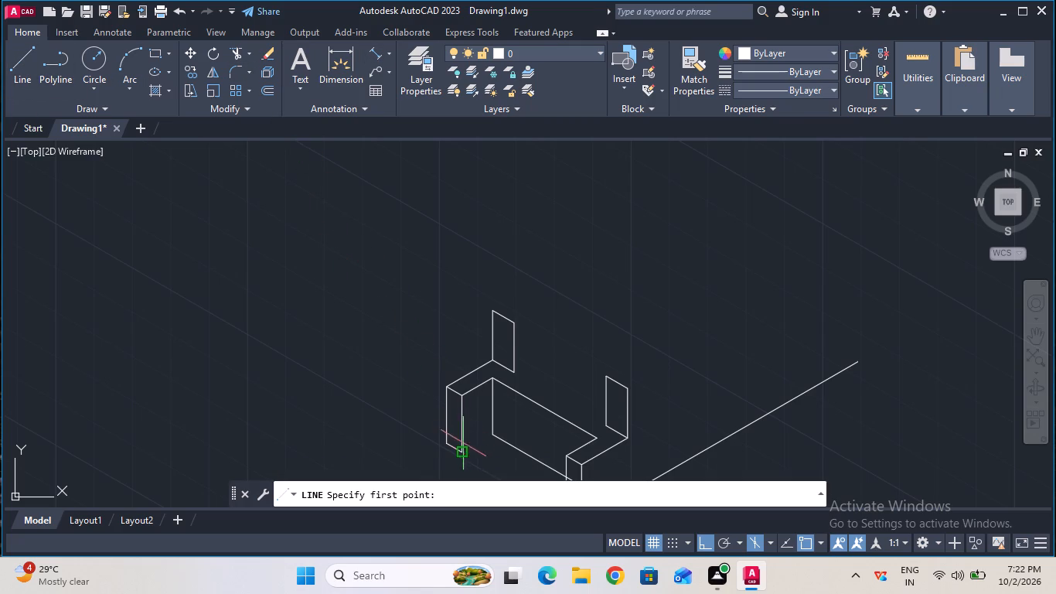
click(461, 449)
click(489, 435)
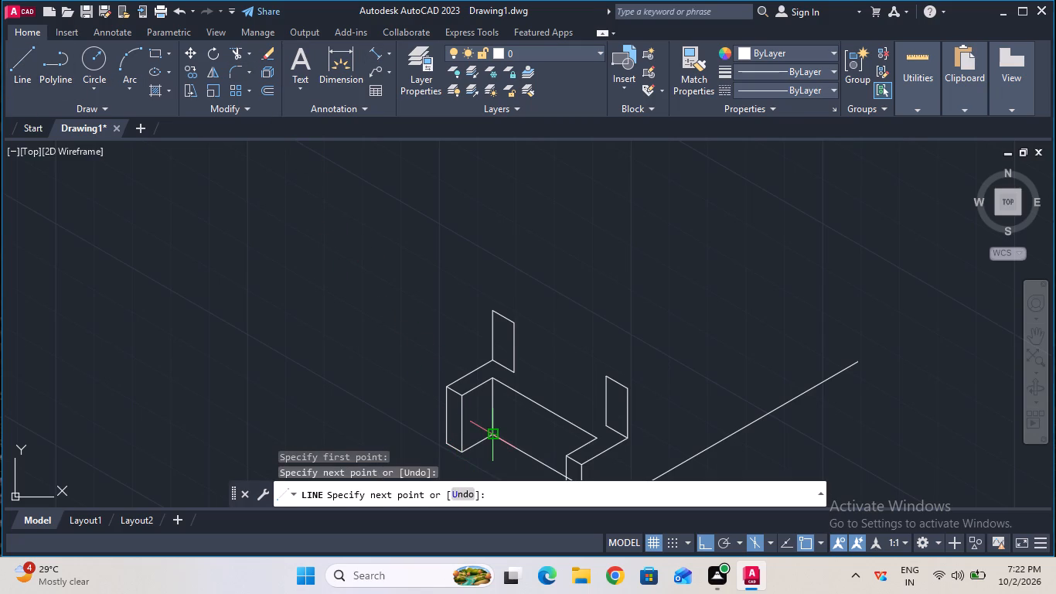
key(Escape)
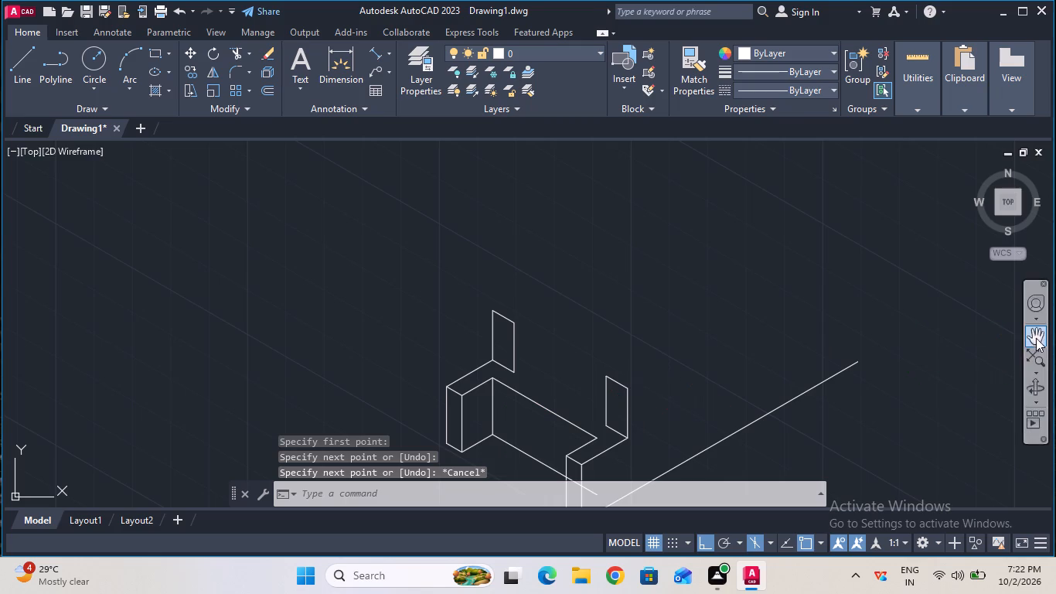
Trim the copied lower line where it crosses and extends past the front block.
click(1041, 337)
drag(662, 390, 681, 296)
key(Escape)
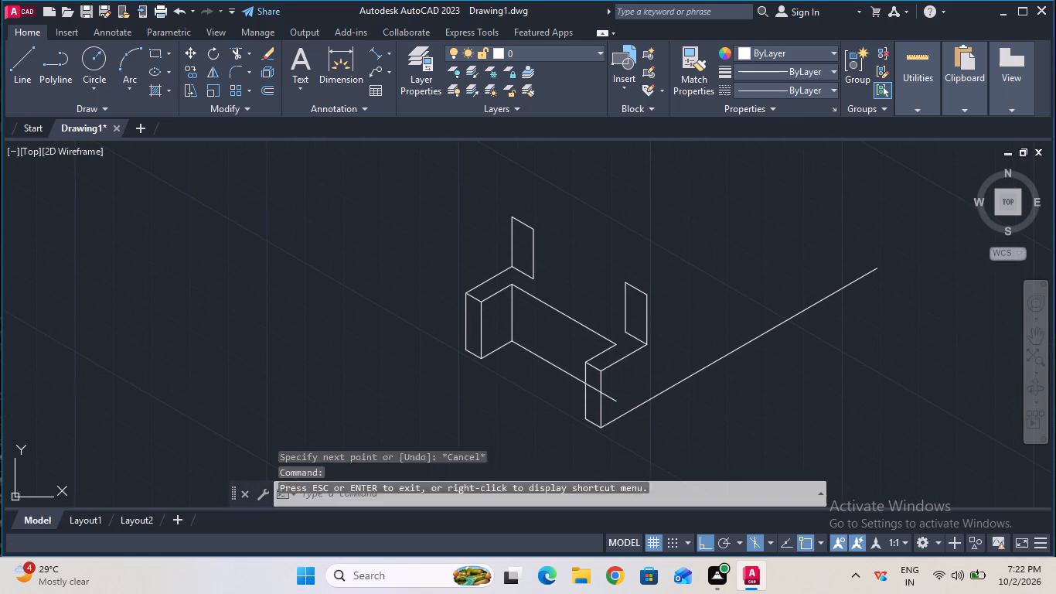
click(238, 56)
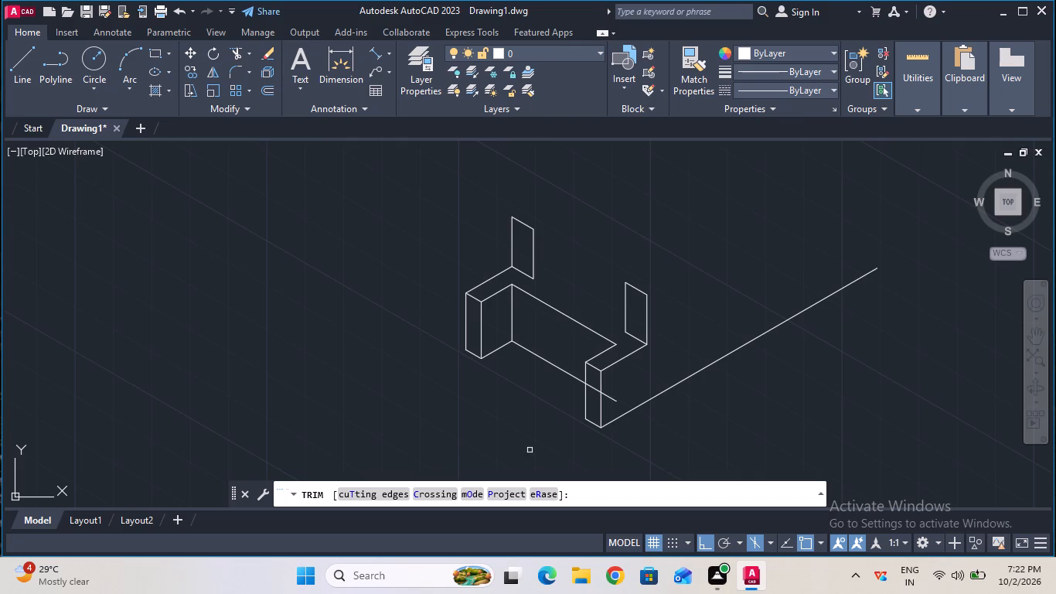
click(591, 390)
click(608, 394)
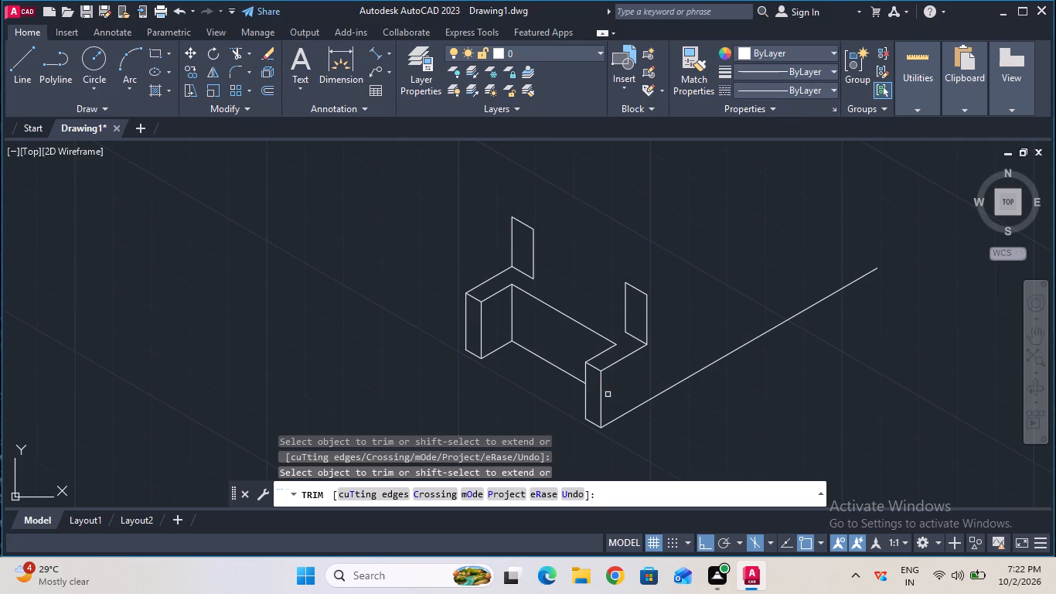
key(Escape)
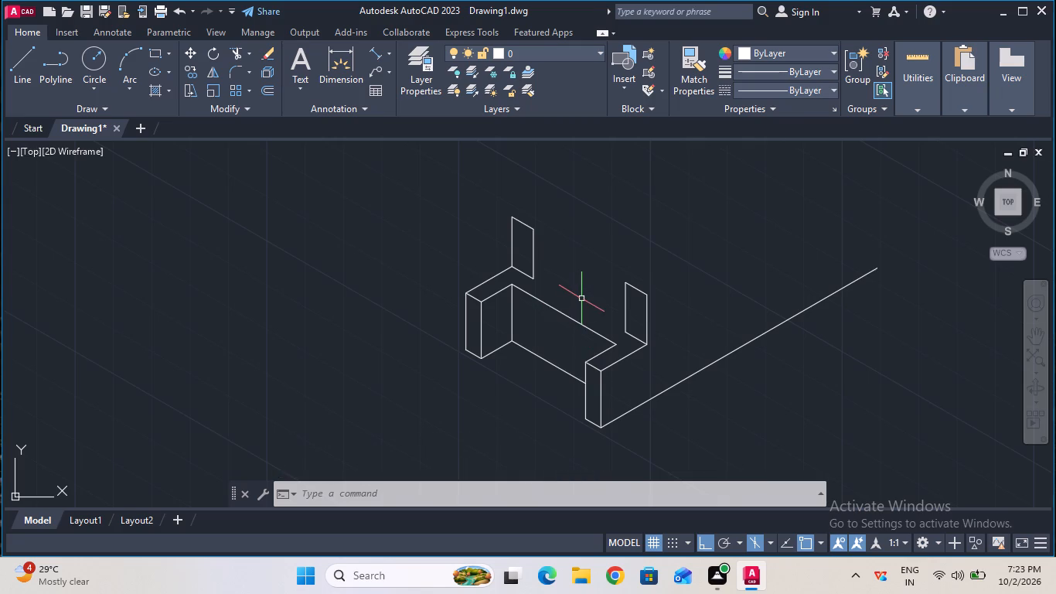
Draw a 16 mm vertical line up from the far end of the long base line.
click(1032, 337)
drag(926, 282, 860, 315)
key(Escape)
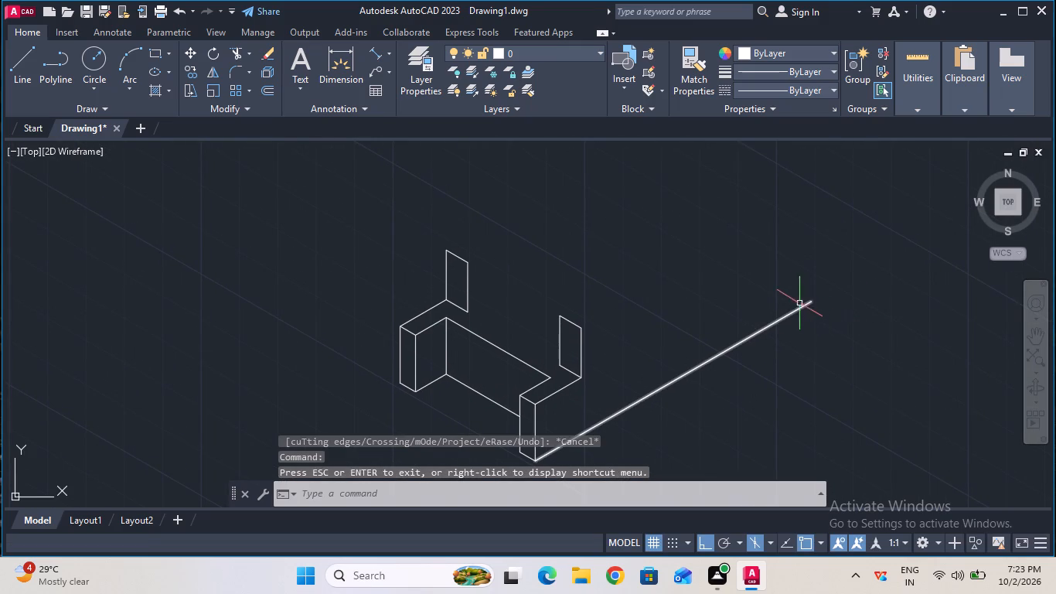
click(21, 65)
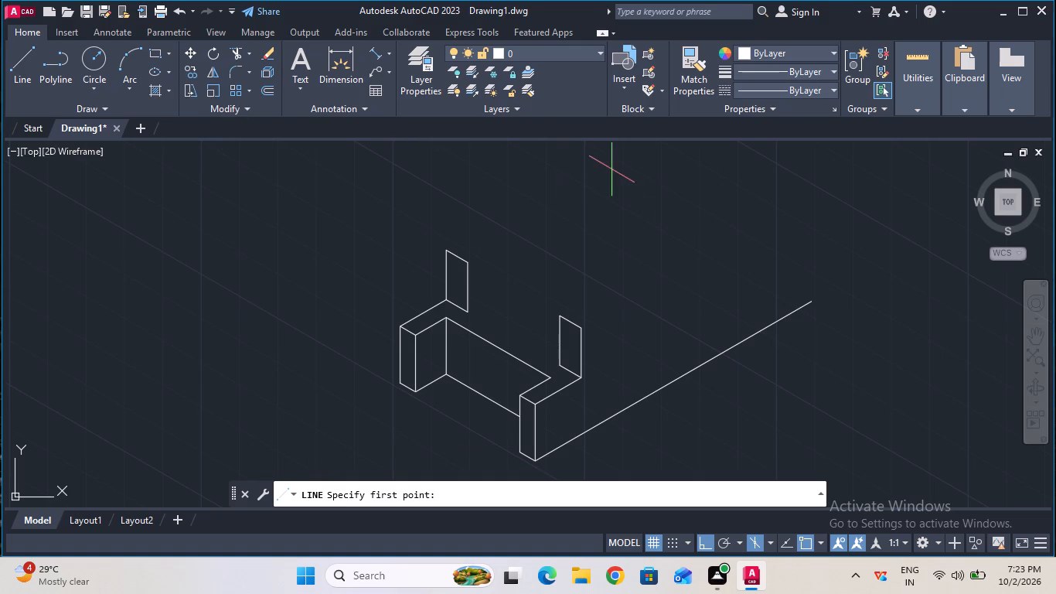
click(810, 302)
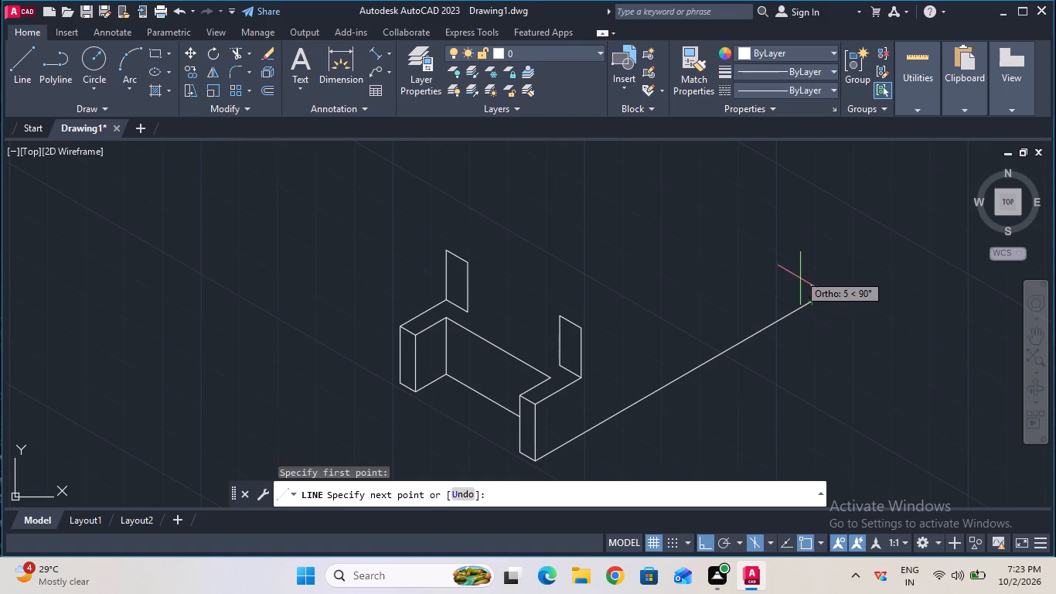
text(16)
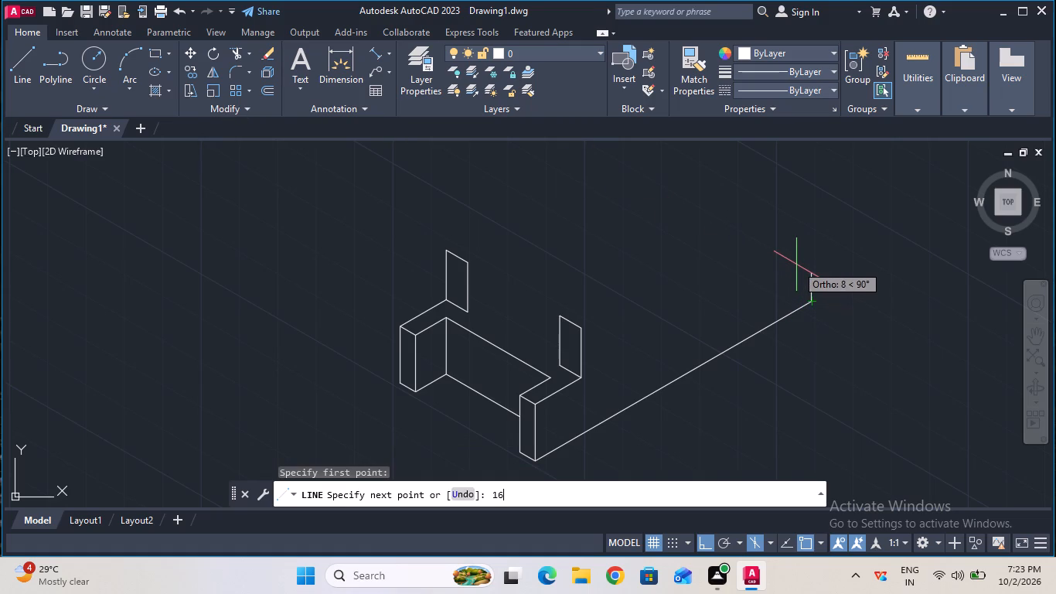
key(Return)
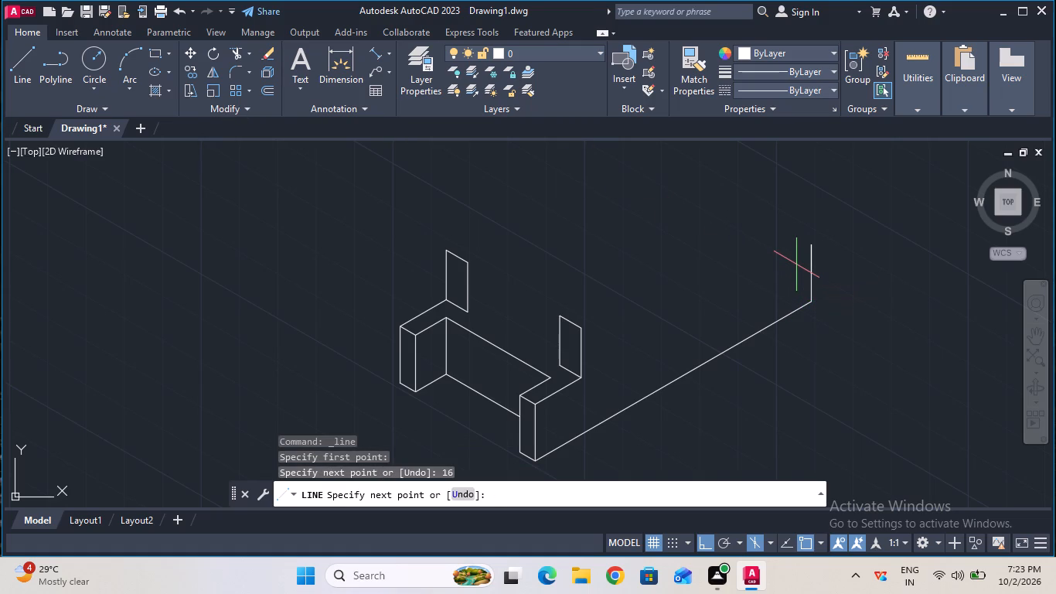
Draw an 8 mm line from the top of the 16 mm far-end vertical, parallel to the long base line, back toward the blocks.
key(Escape)
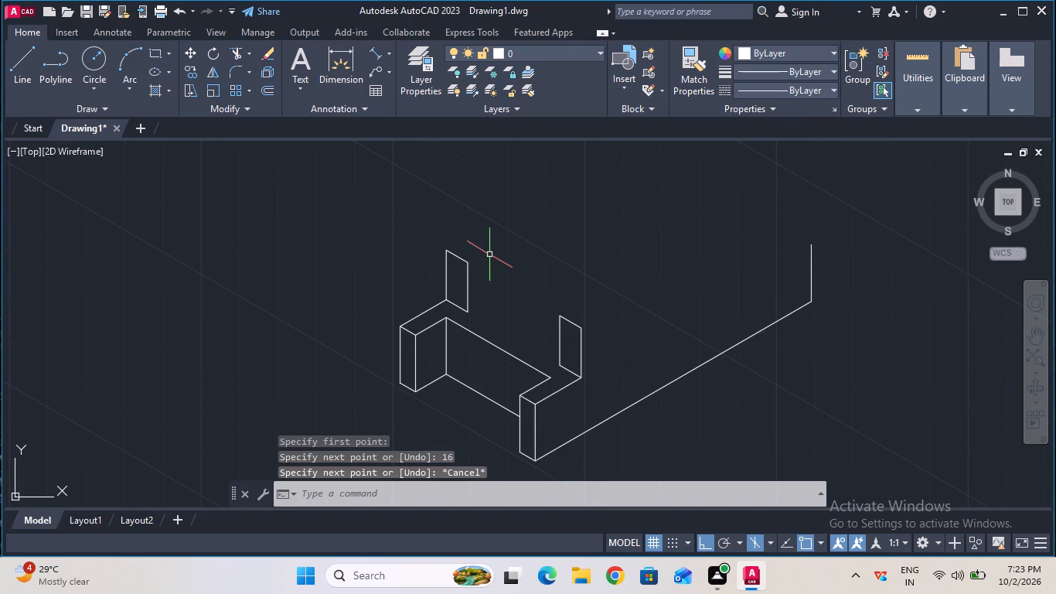
click(25, 80)
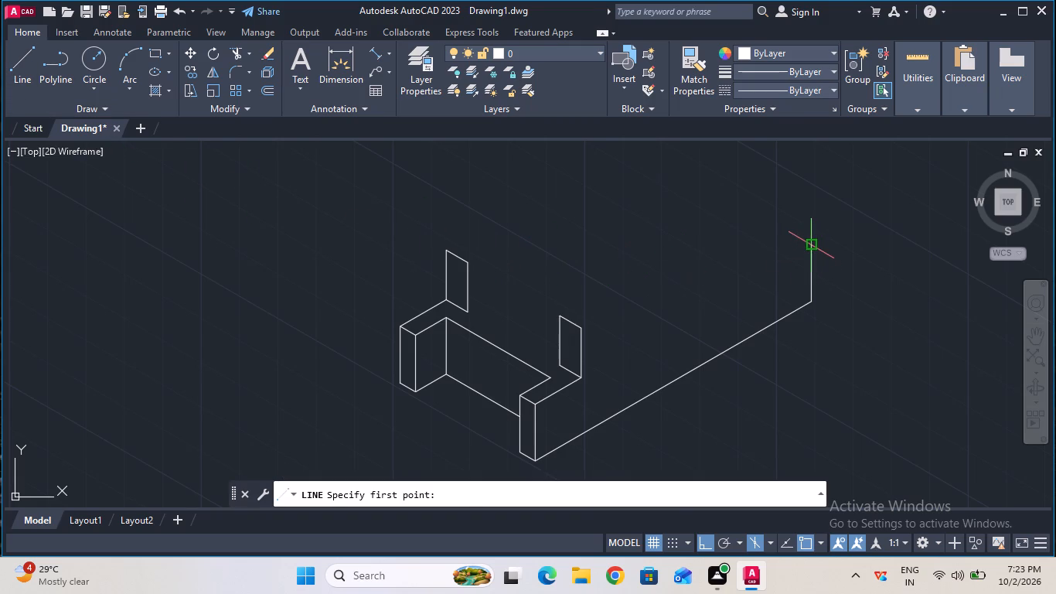
click(808, 246)
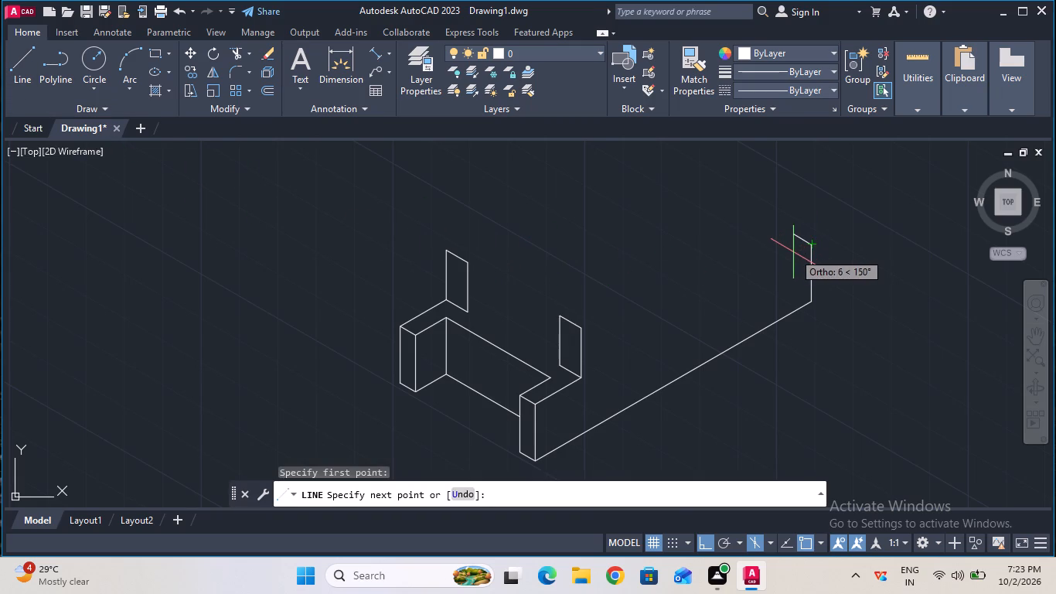
key(F5)
key(8)
key(Return)
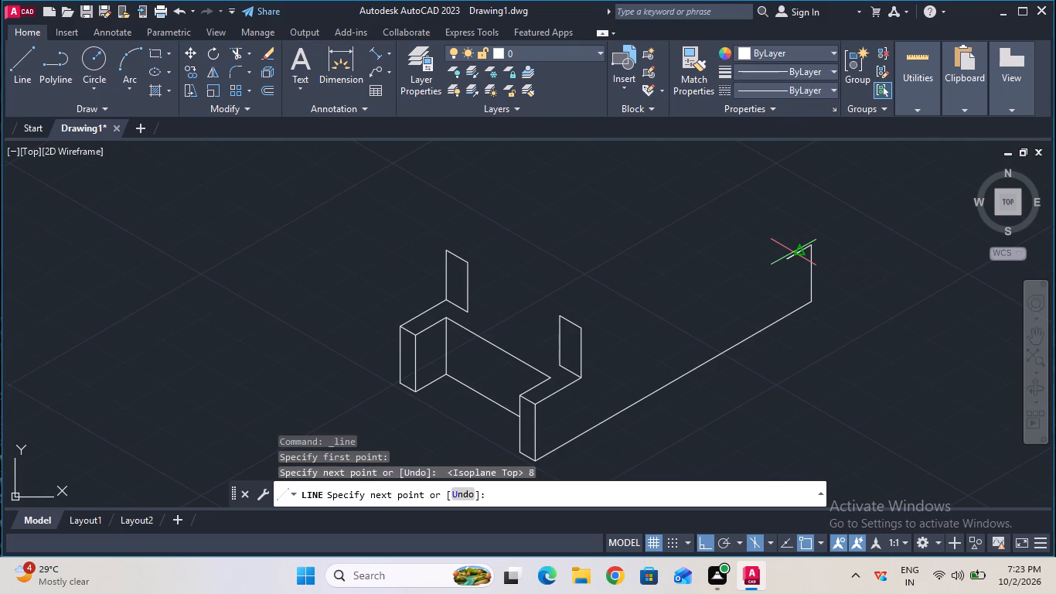
key(Escape)
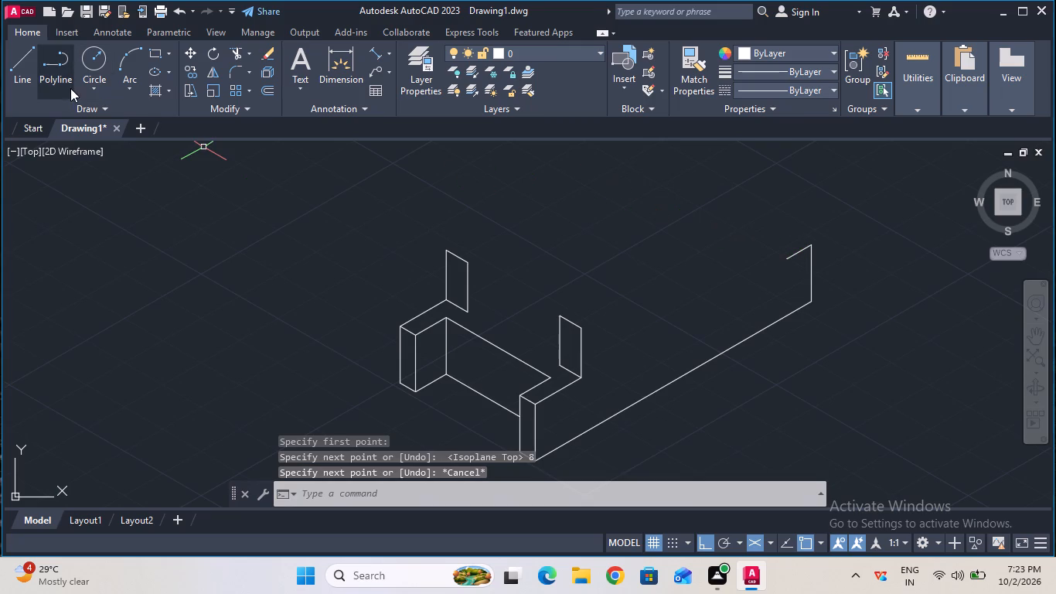
Draw a 34 mm vertical line up from the free end of the 8 mm line.
click(28, 81)
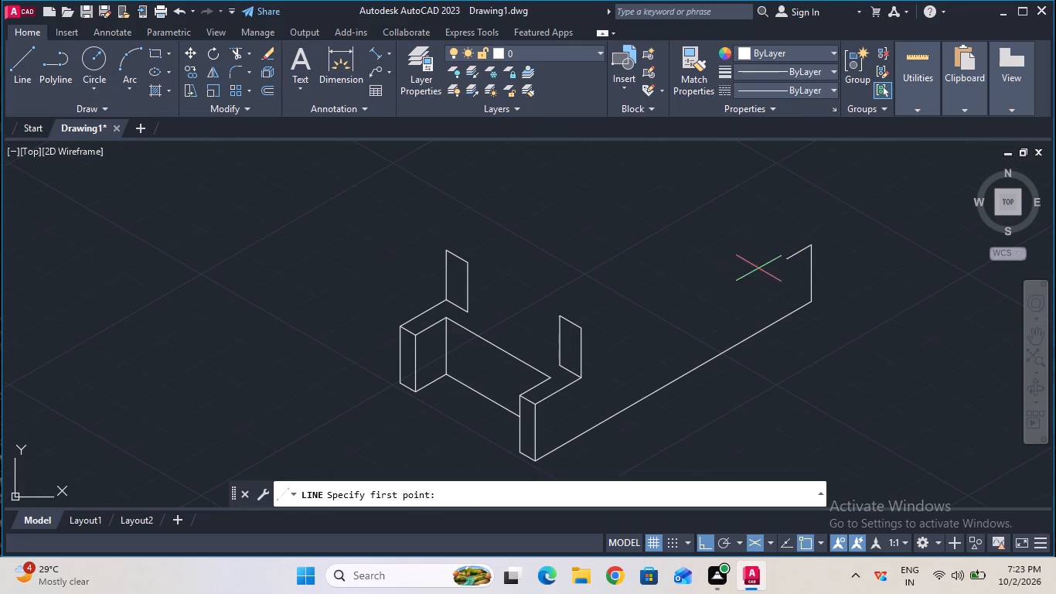
click(784, 260)
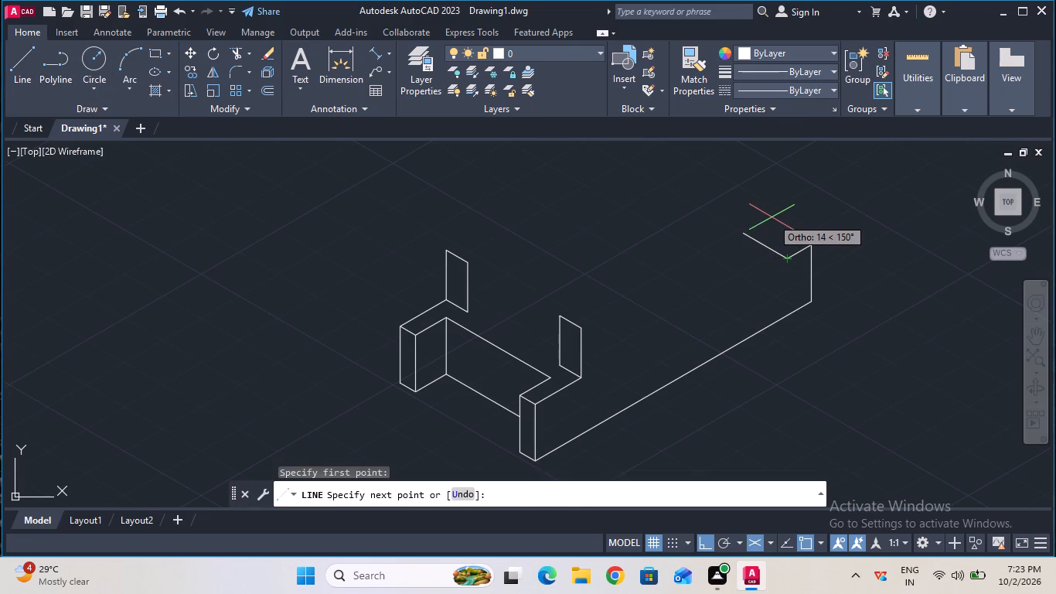
key(F5)
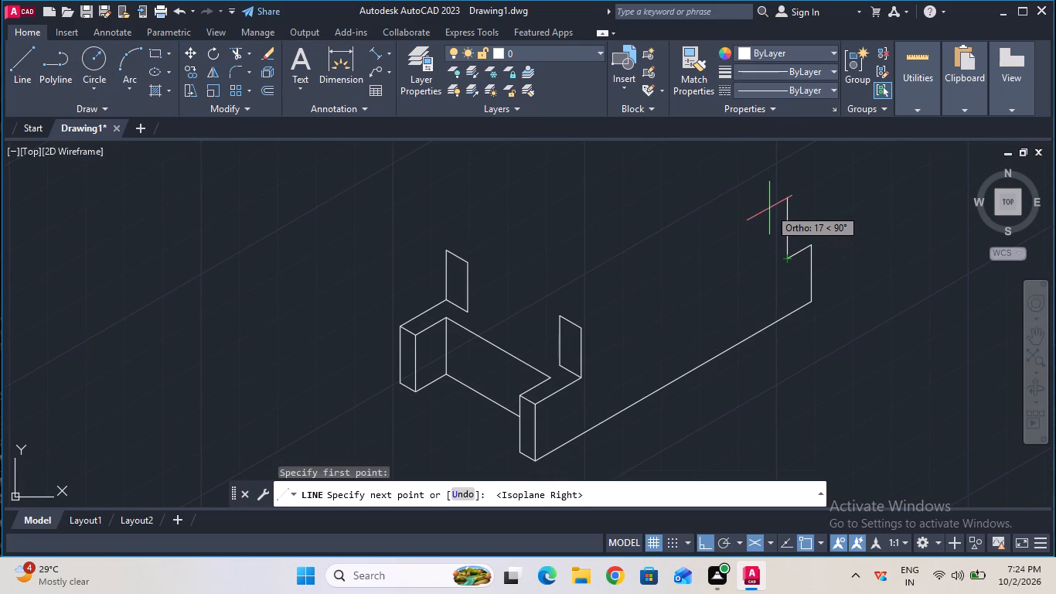
ctrl+scroll(769, 208, down, 2)
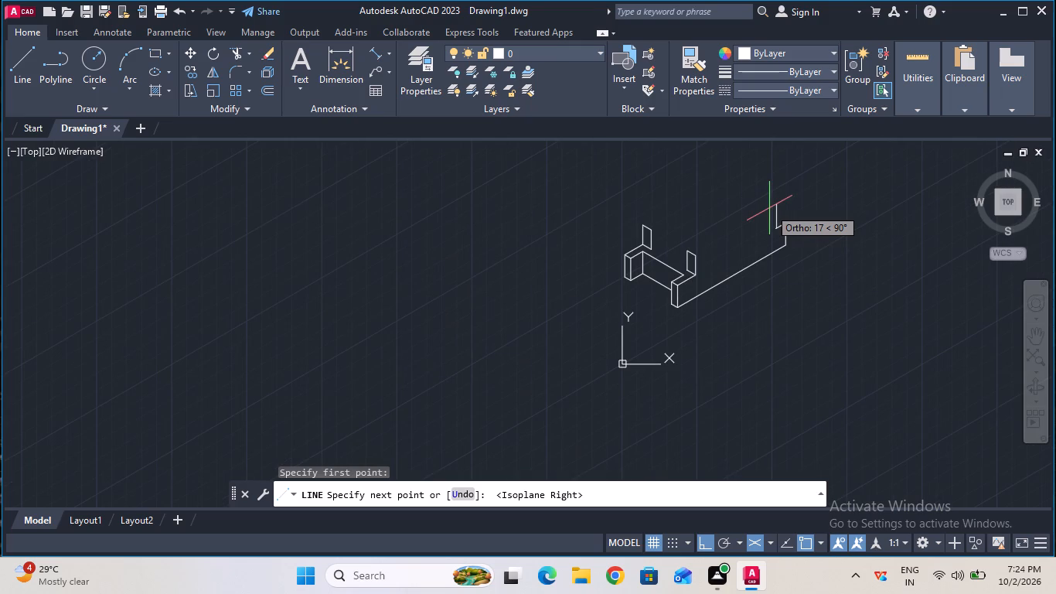
text(34)
key(Return)
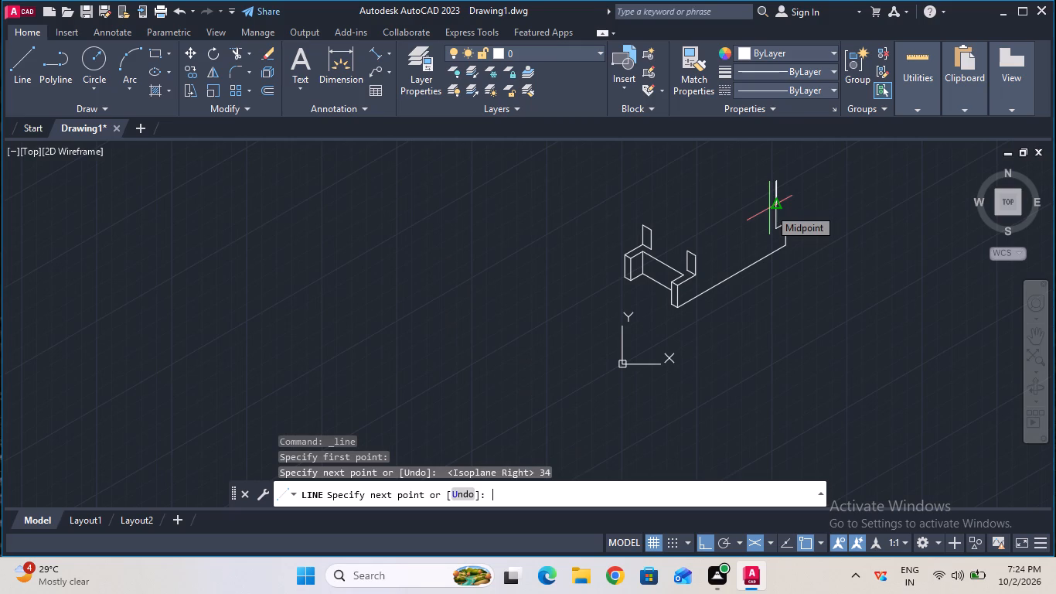
key(Escape)
Measure the aligned distance from the top of the 34 mm vertical to the long base line's far end.
ctrl+scroll(753, 193, up, 1)
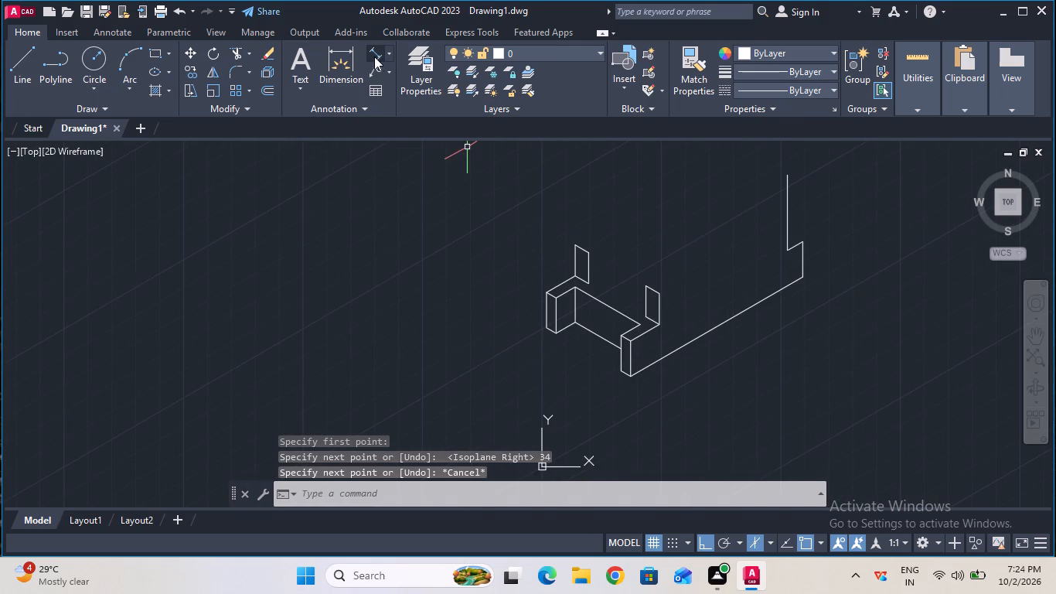
click(374, 56)
click(786, 175)
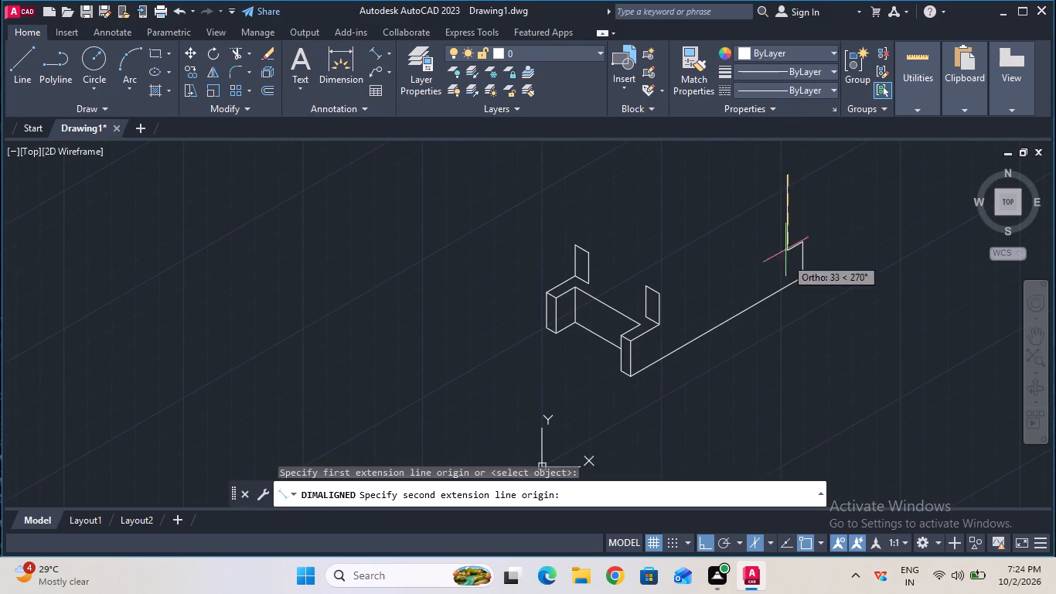
click(789, 283)
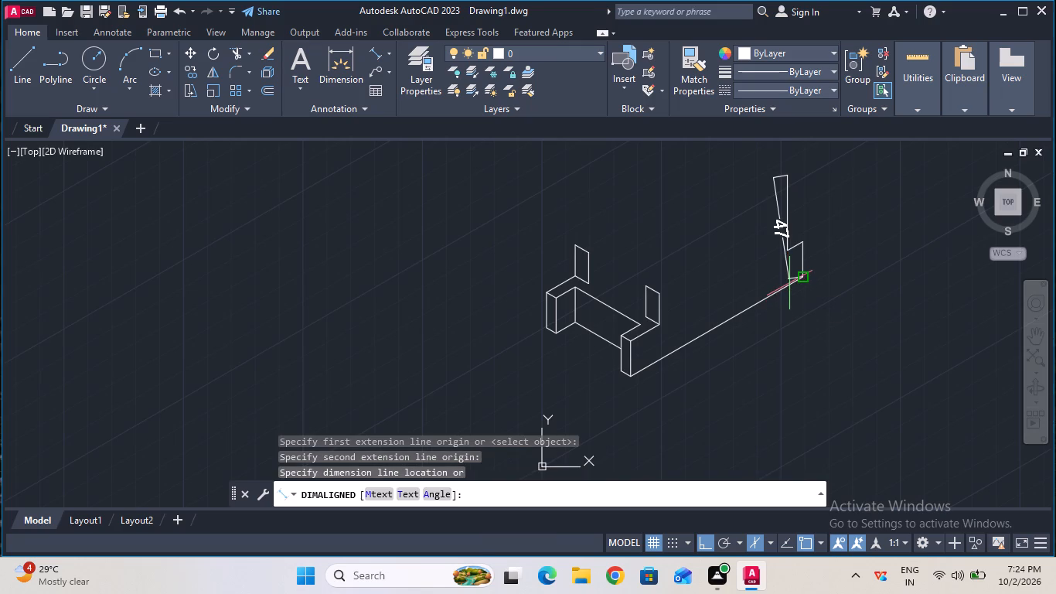
key(Escape)
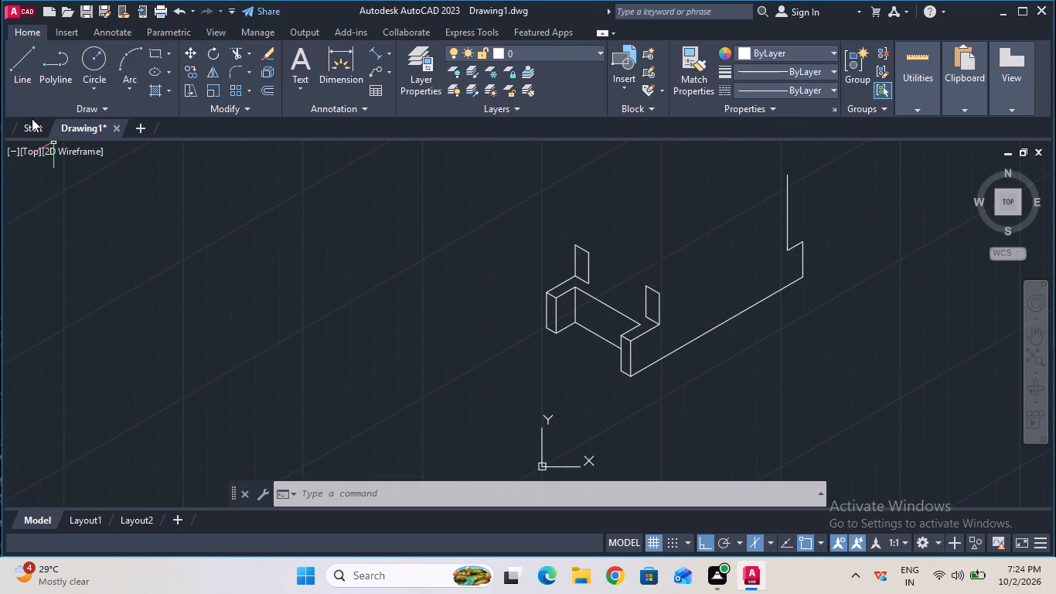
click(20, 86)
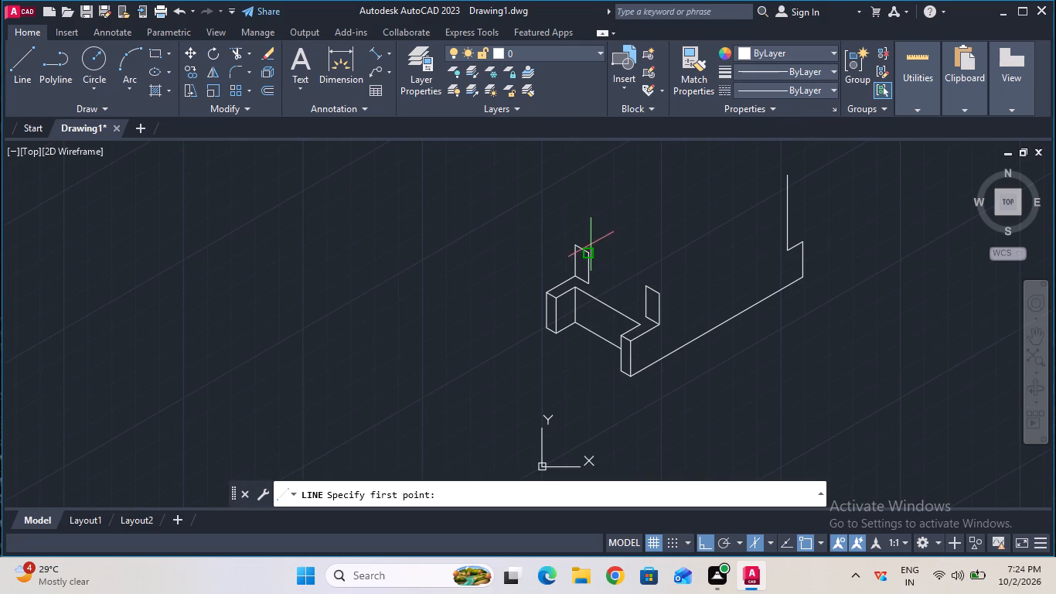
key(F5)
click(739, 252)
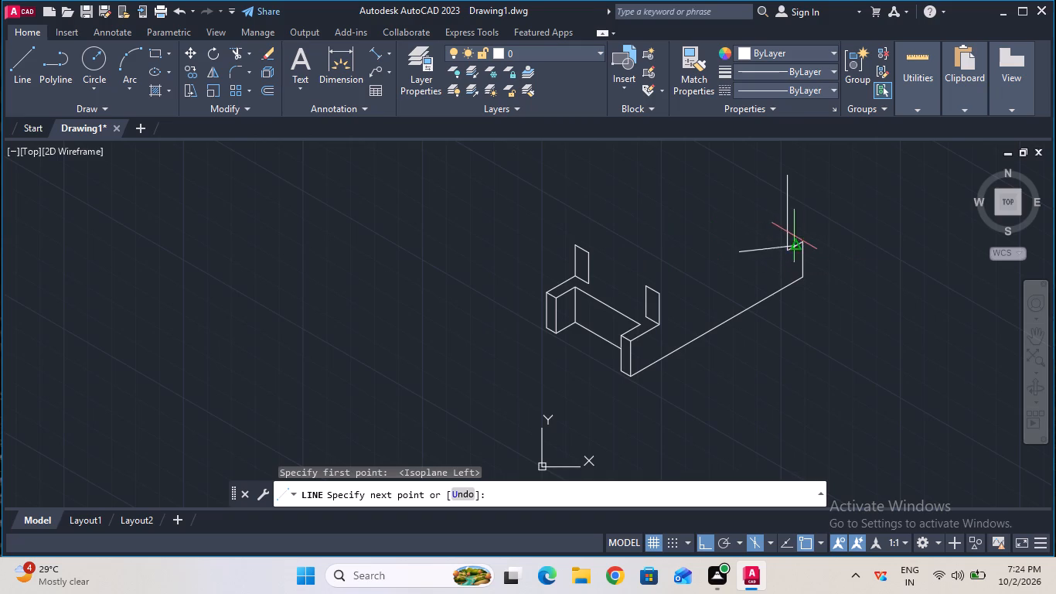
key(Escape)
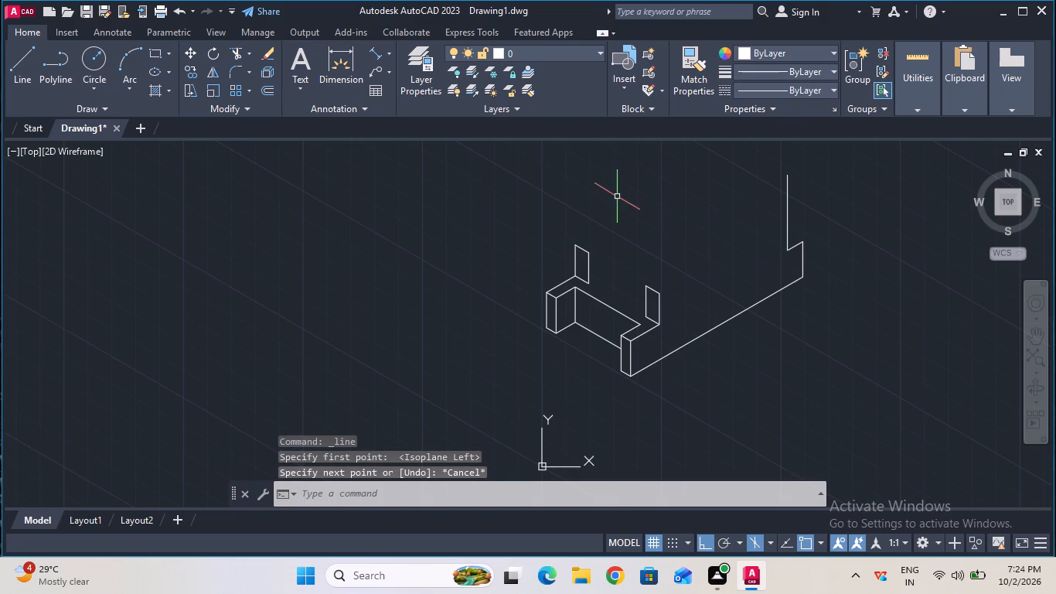
Draw a 3 mm line on the top isoplane from the top of the 16 mm far-end vertical, receding along the width direction.
click(27, 79)
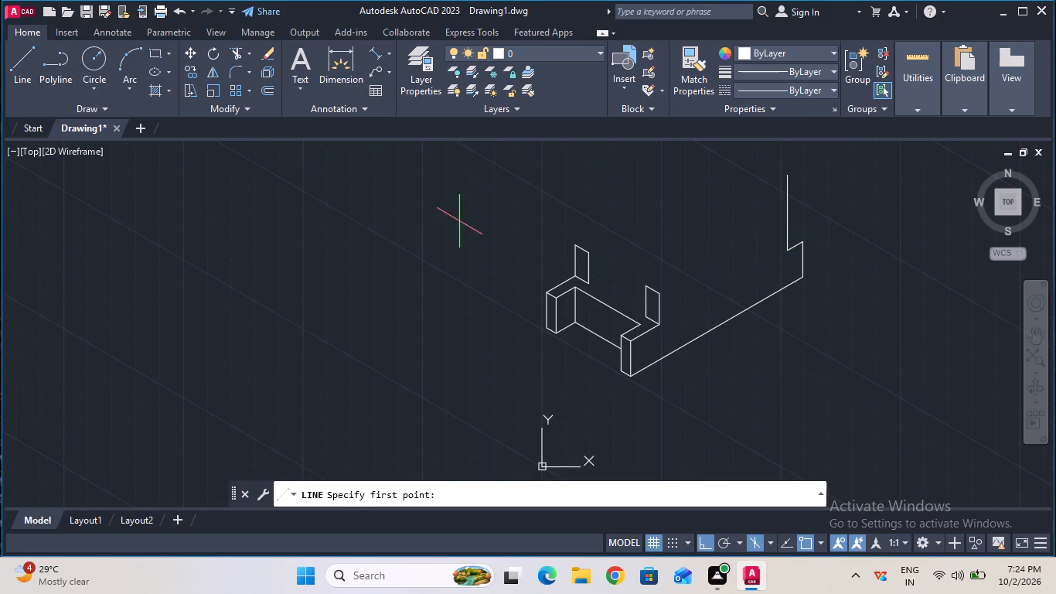
click(806, 245)
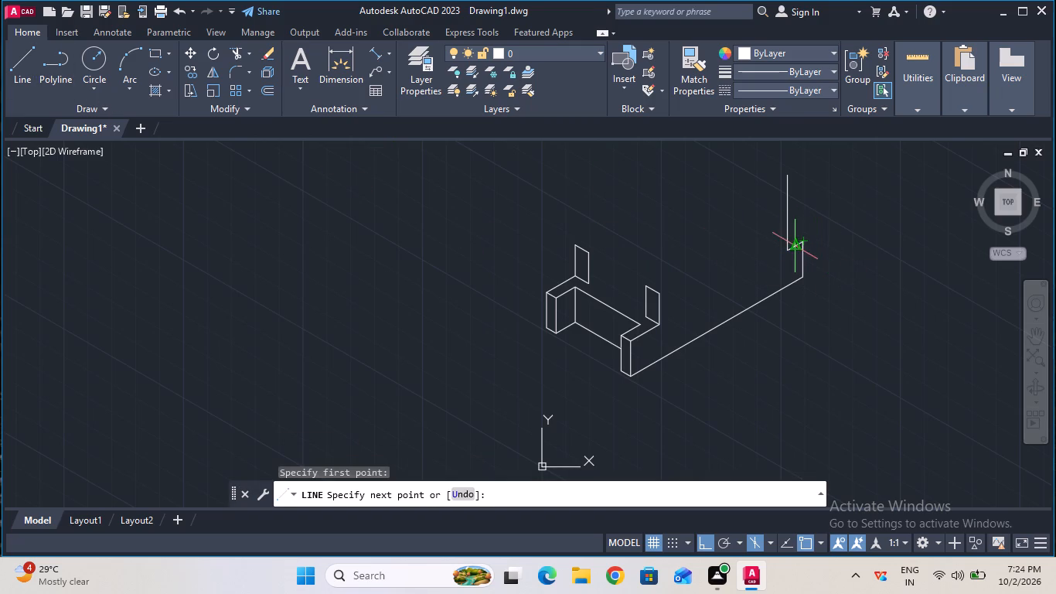
key(F5)
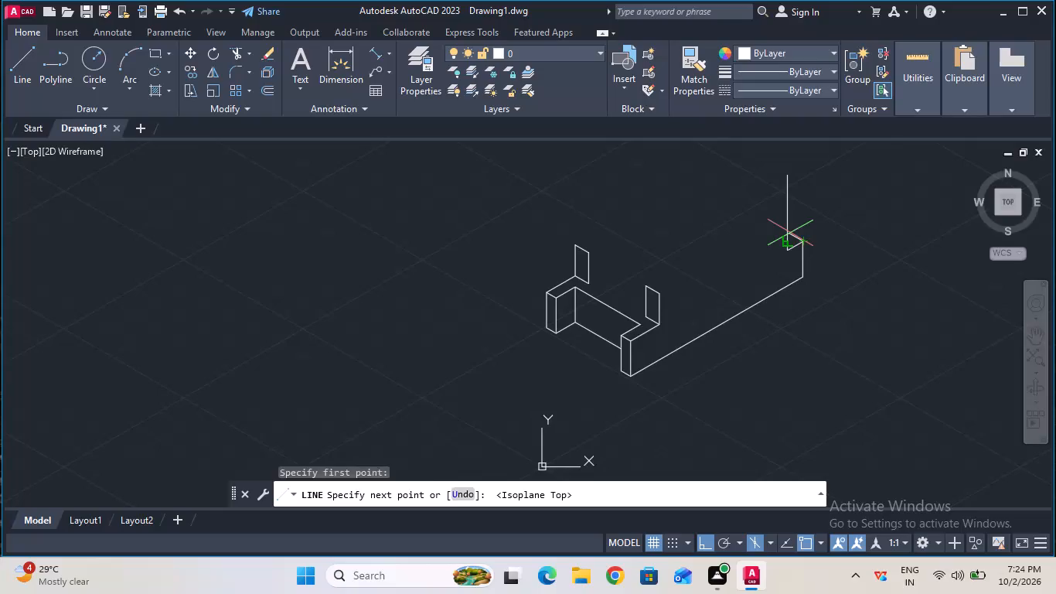
key(3)
key(Return)
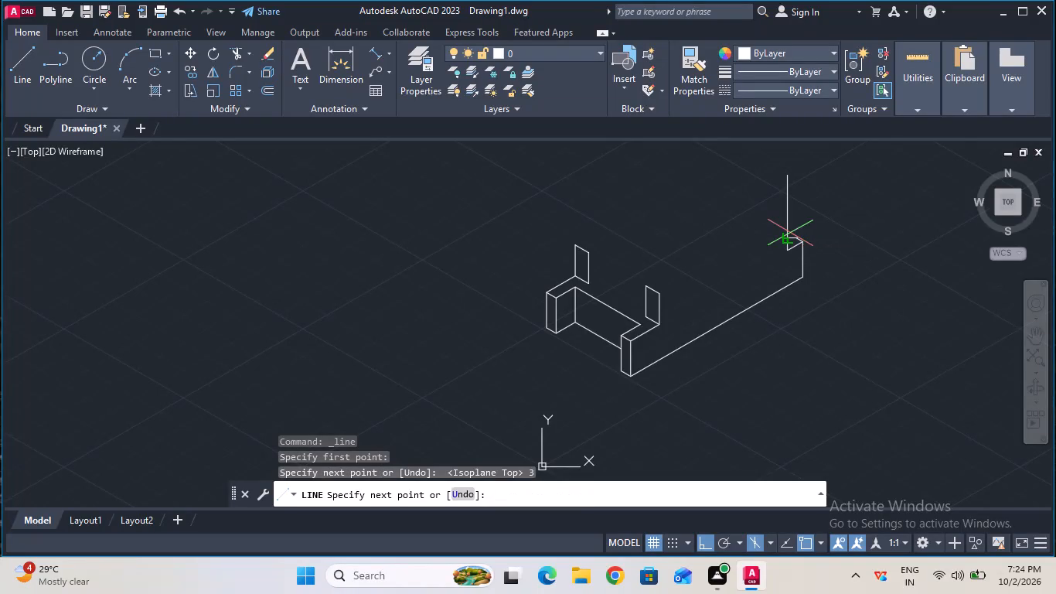
key(Escape)
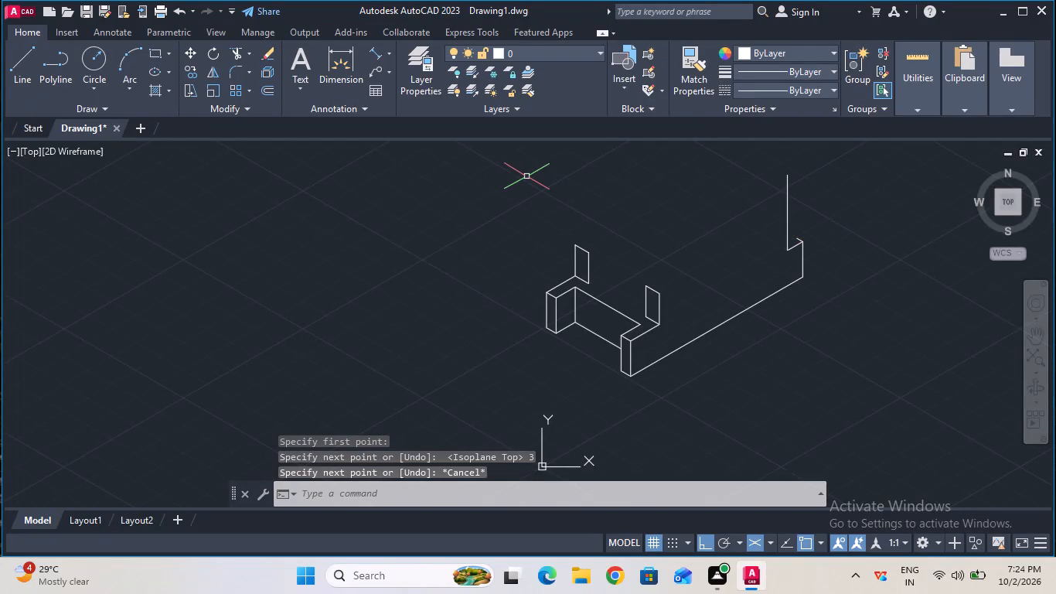
Extend the short 3 mm line until it meets the tall 34 mm vertical.
click(247, 53)
click(277, 105)
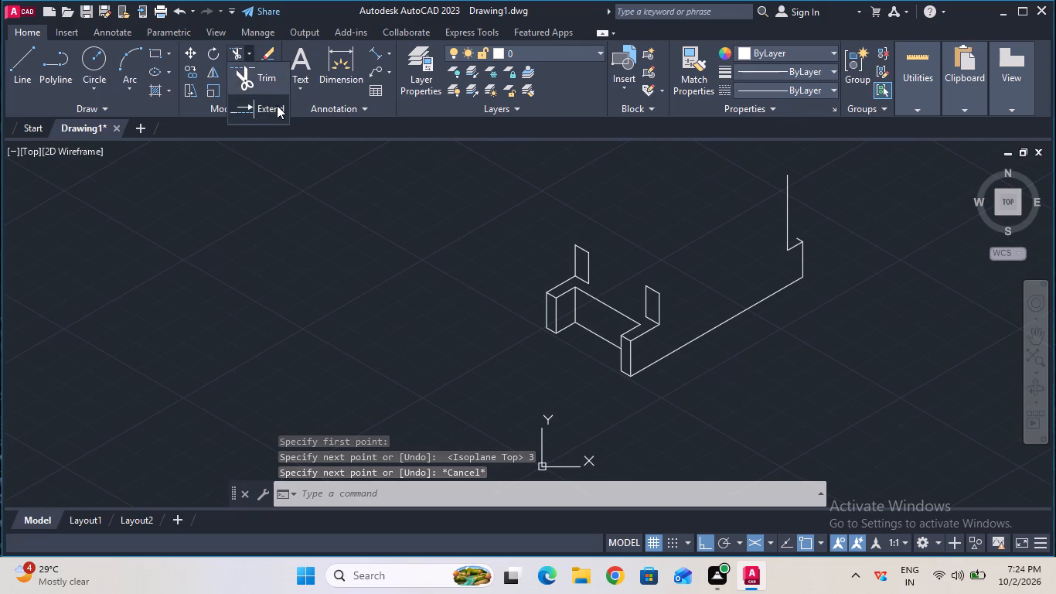
click(798, 238)
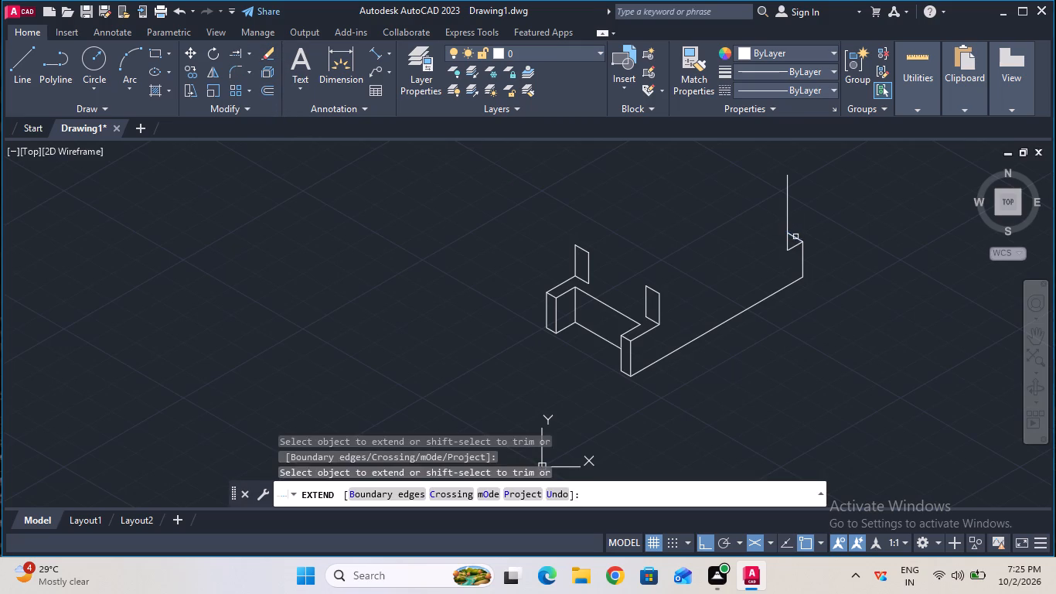
key(Escape)
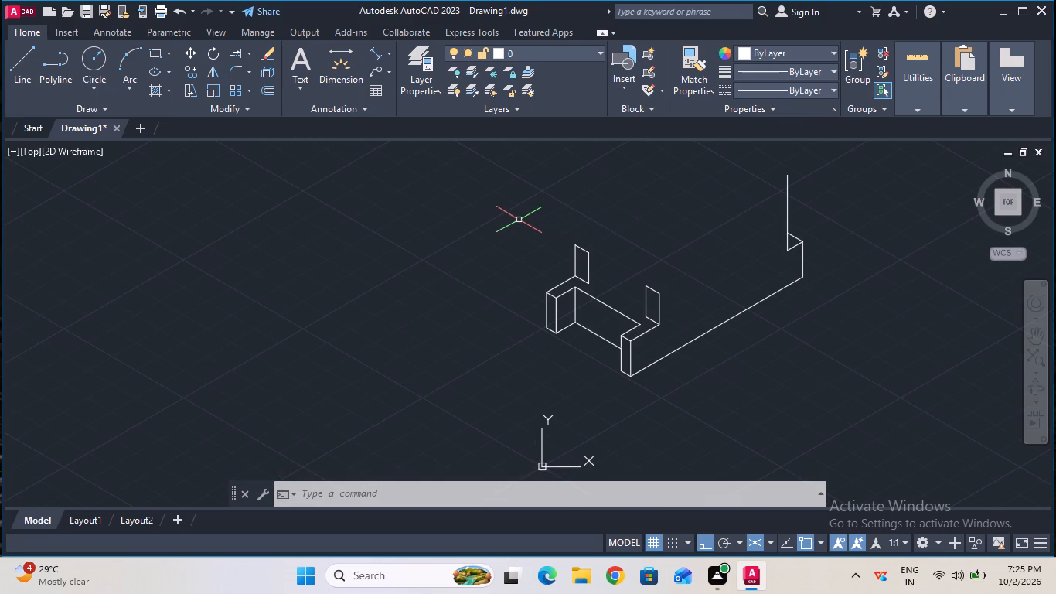
Draw a 50 mm line from the top of the 34 mm vertical, parallel to the long base line, toward the blocks.
click(34, 94)
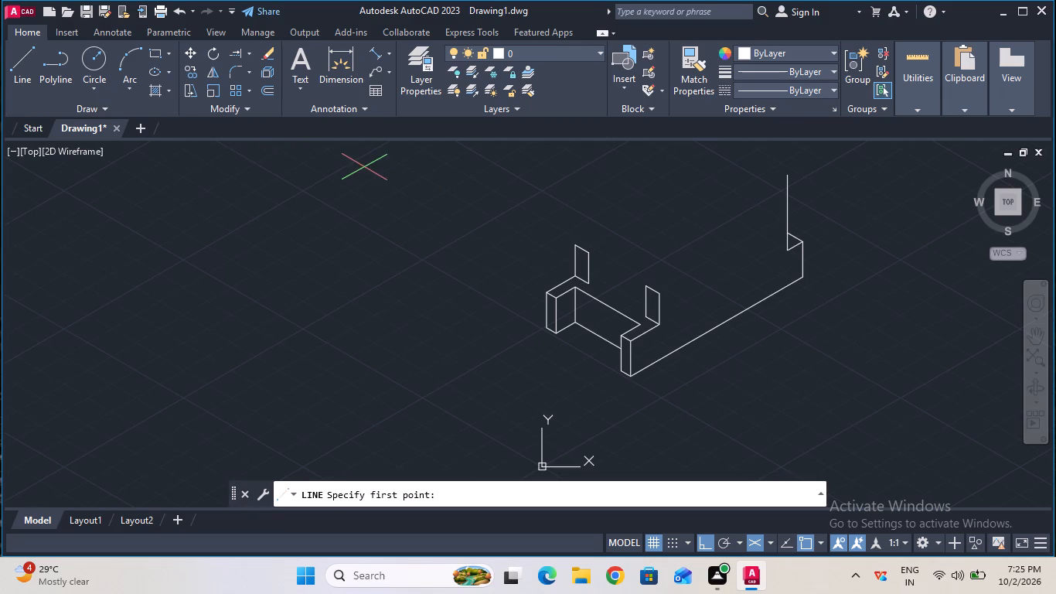
click(784, 176)
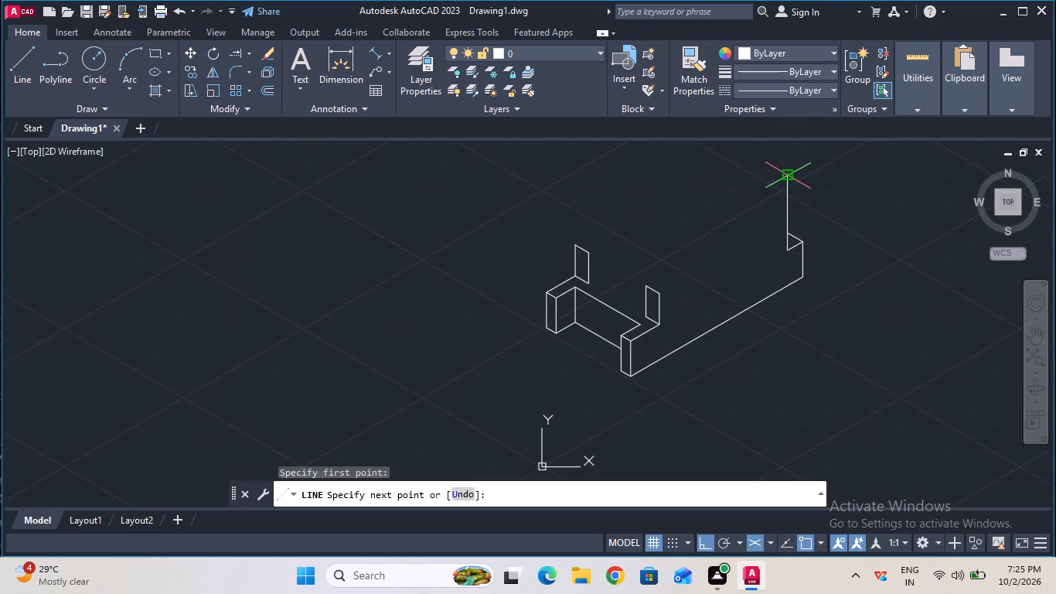
text(50)
key(Return)
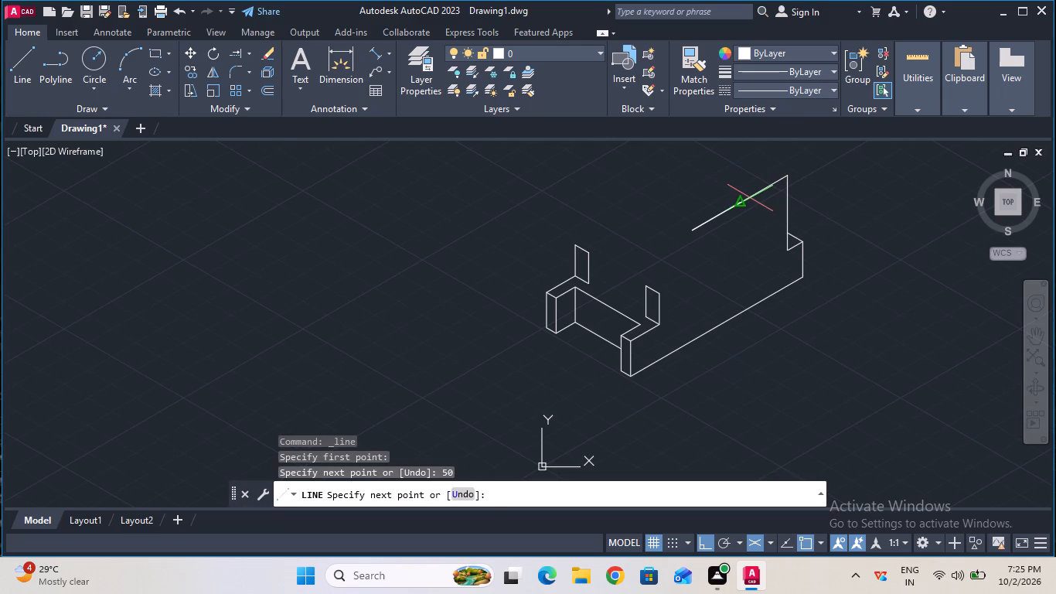
key(Escape)
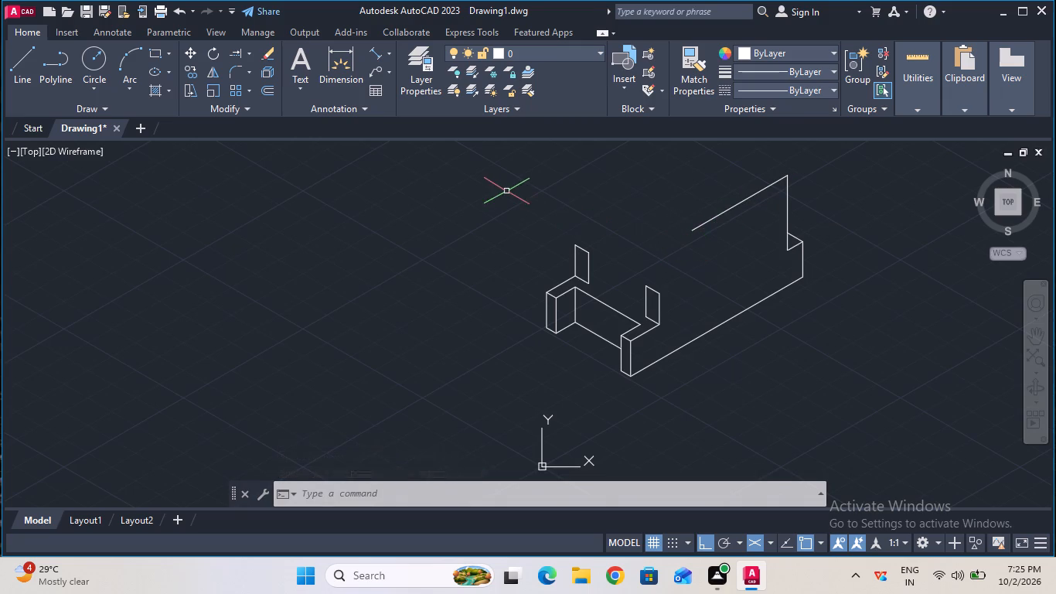
Measure the length of the upper sloping line with an aligned dimension, without placing it.
click(374, 59)
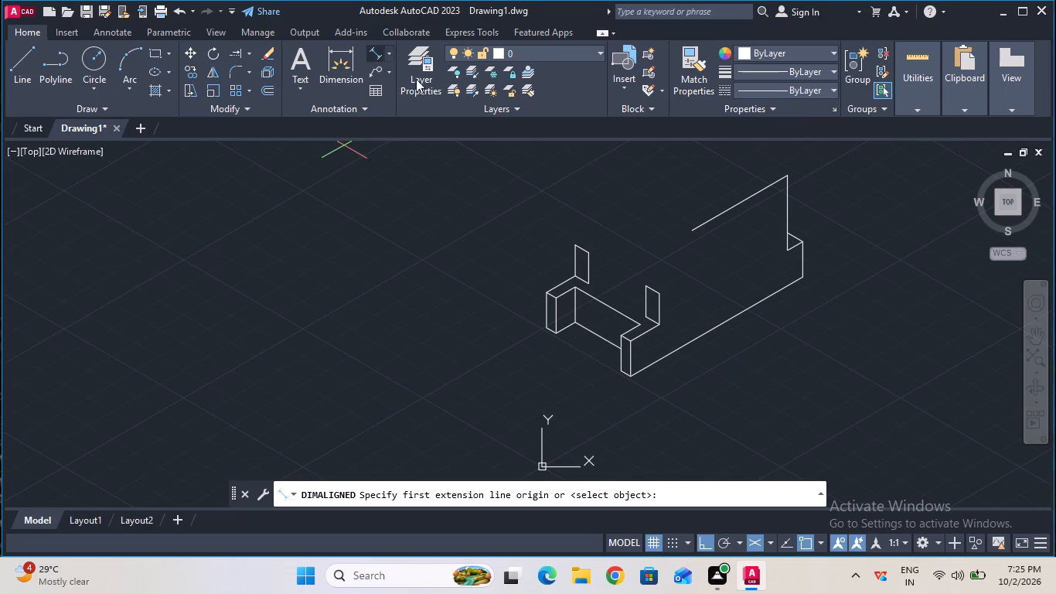
click(690, 230)
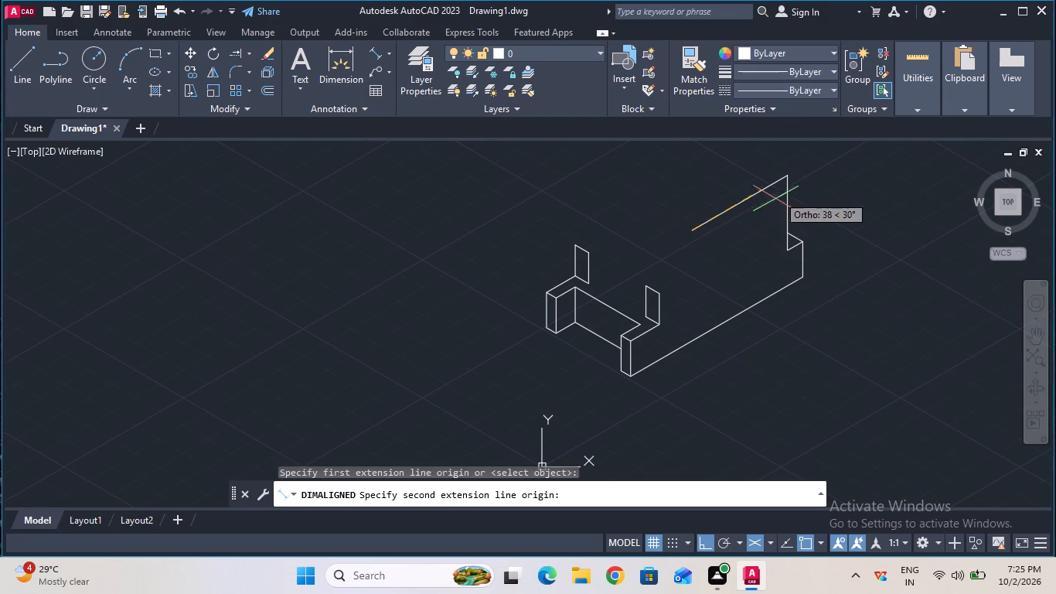
click(791, 176)
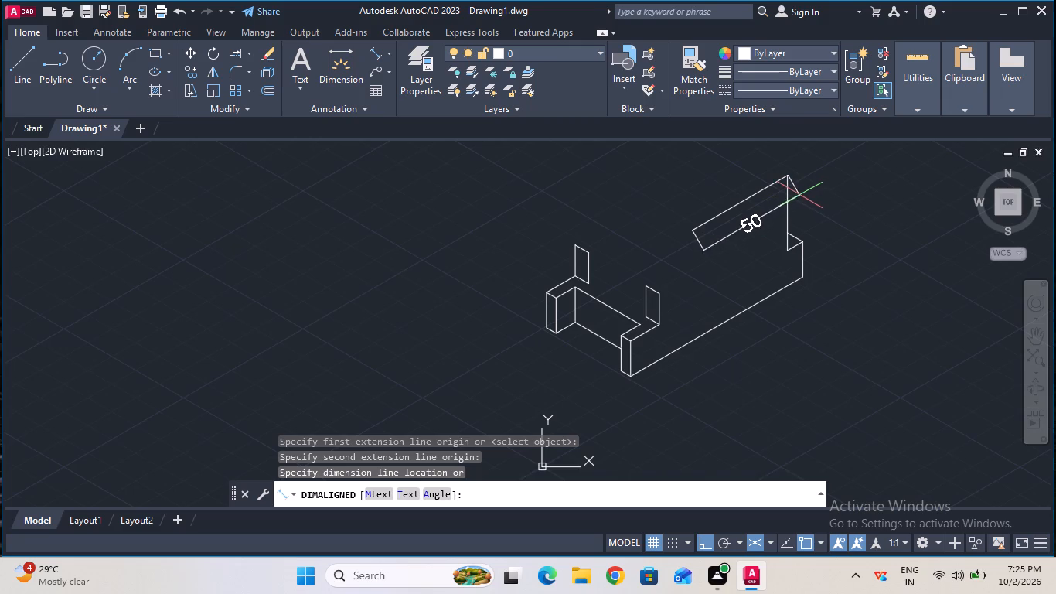
key(Escape)
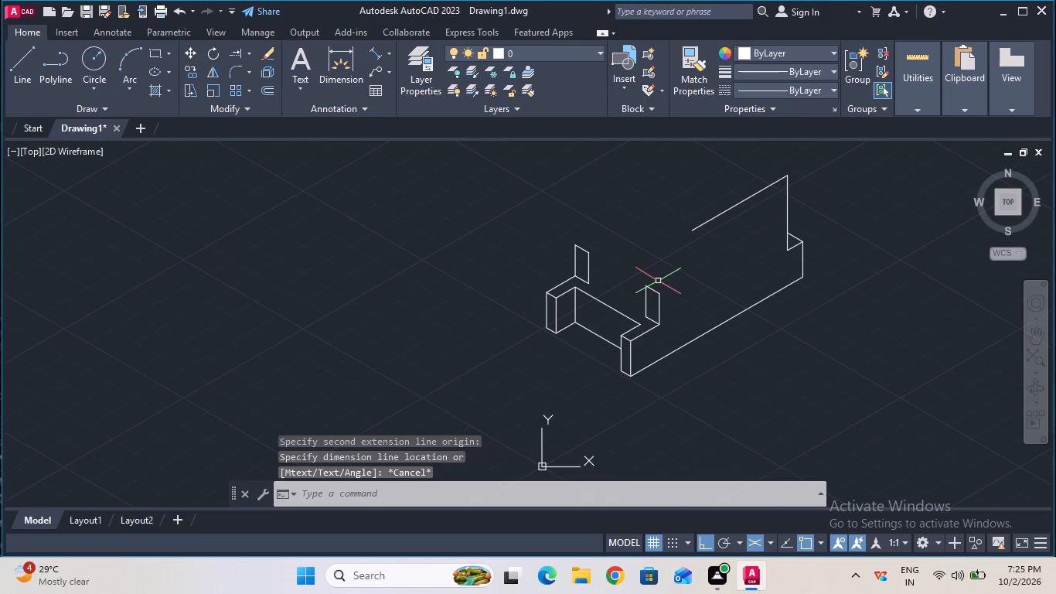
Measure the long base line's length with an aligned dimension, without placing it.
ctrl+scroll(658, 281, up, 2)
ctrl+scroll(658, 281, down, 1)
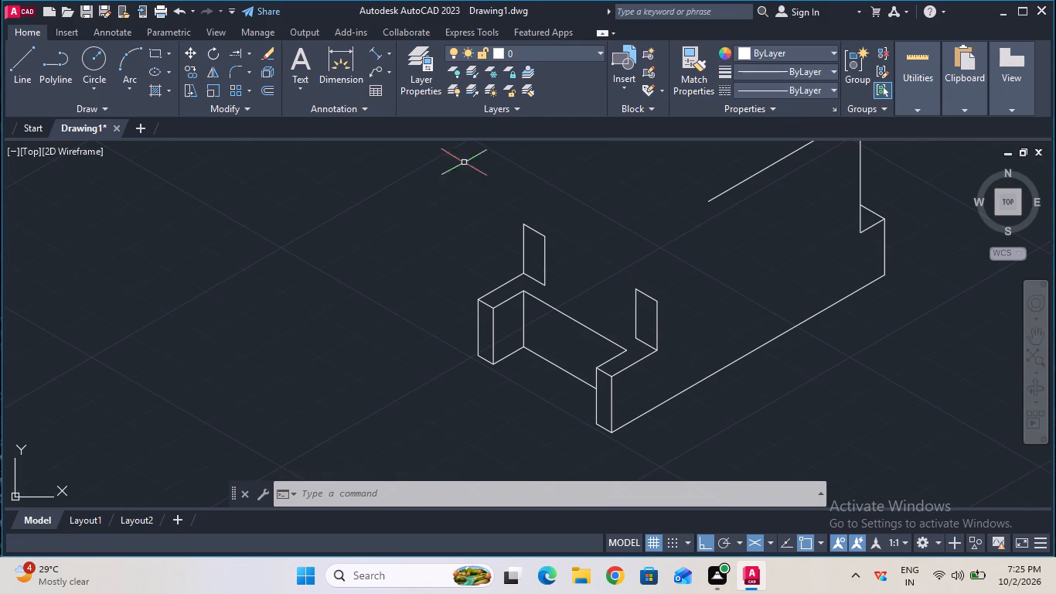
click(377, 55)
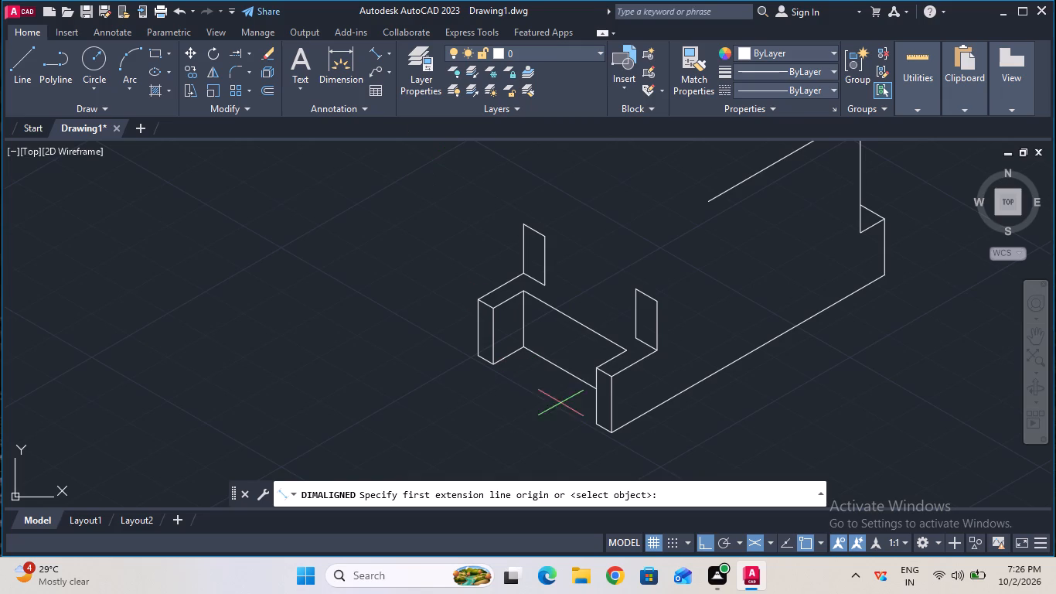
click(614, 435)
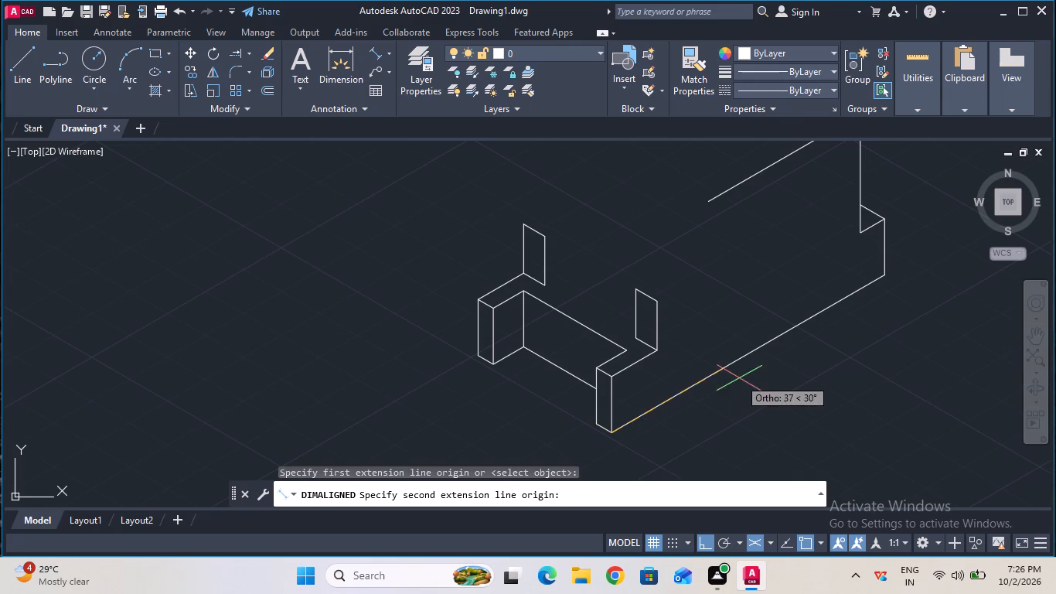
click(894, 273)
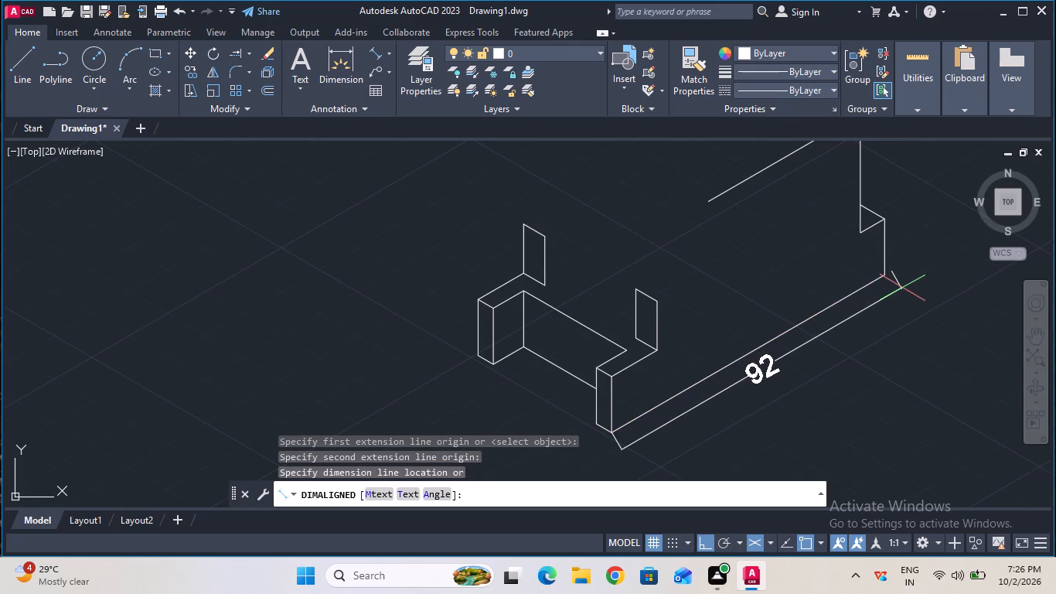
key(Escape)
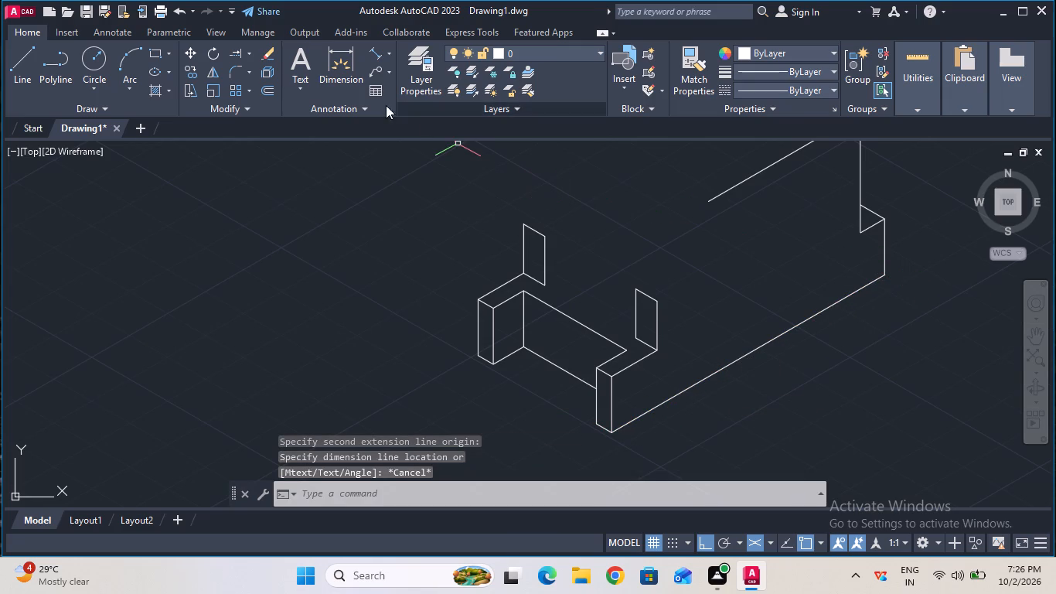
click(374, 59)
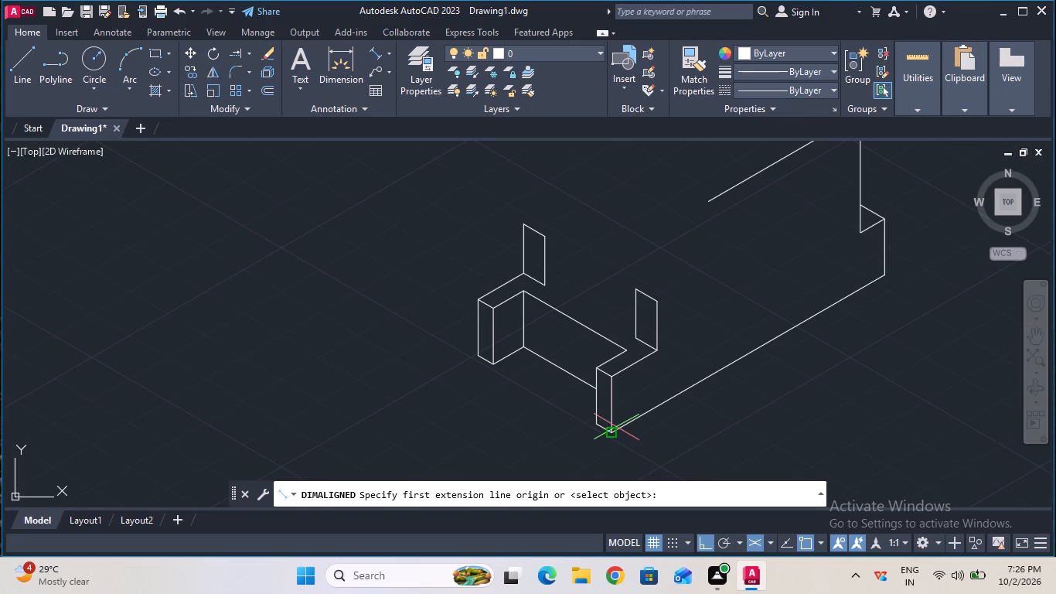
click(615, 433)
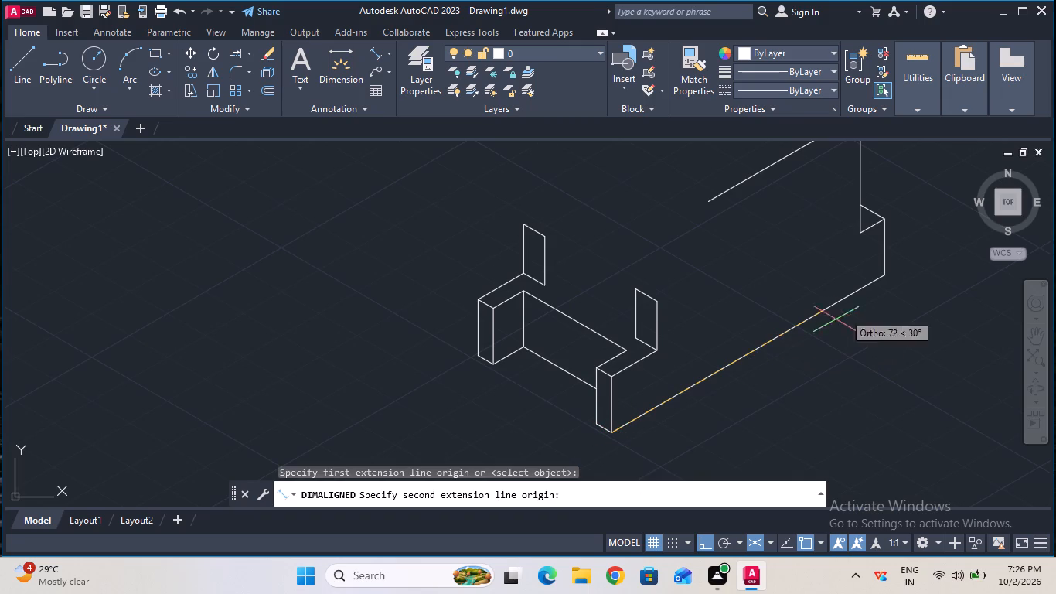
click(887, 276)
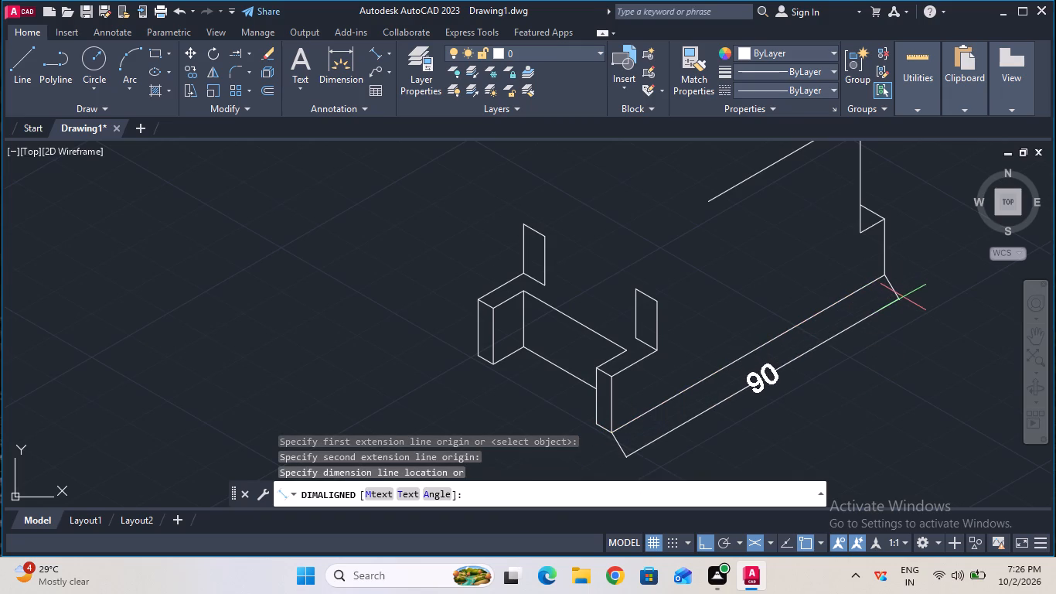
key(Escape)
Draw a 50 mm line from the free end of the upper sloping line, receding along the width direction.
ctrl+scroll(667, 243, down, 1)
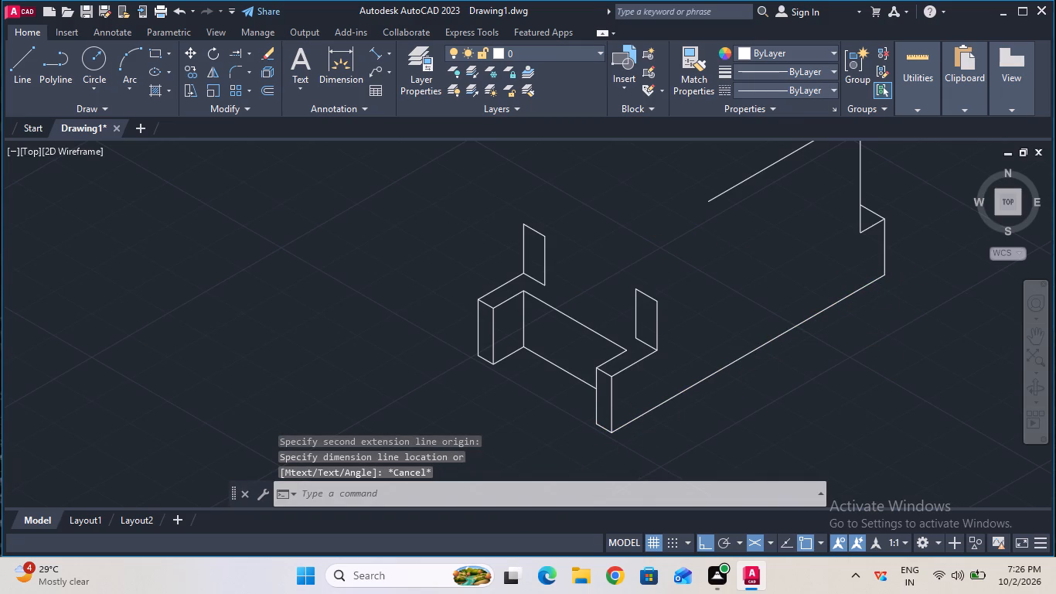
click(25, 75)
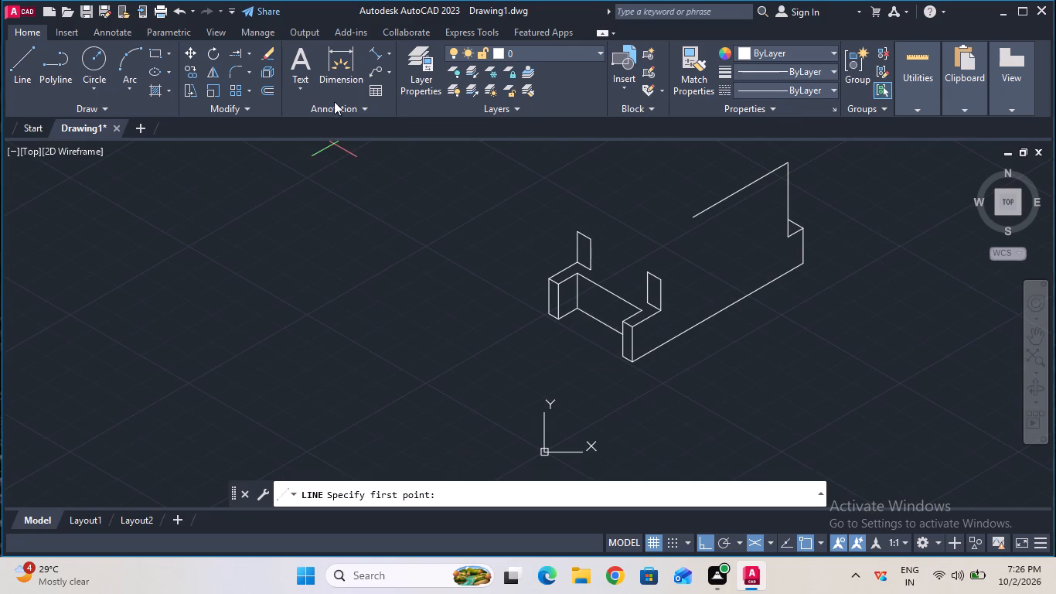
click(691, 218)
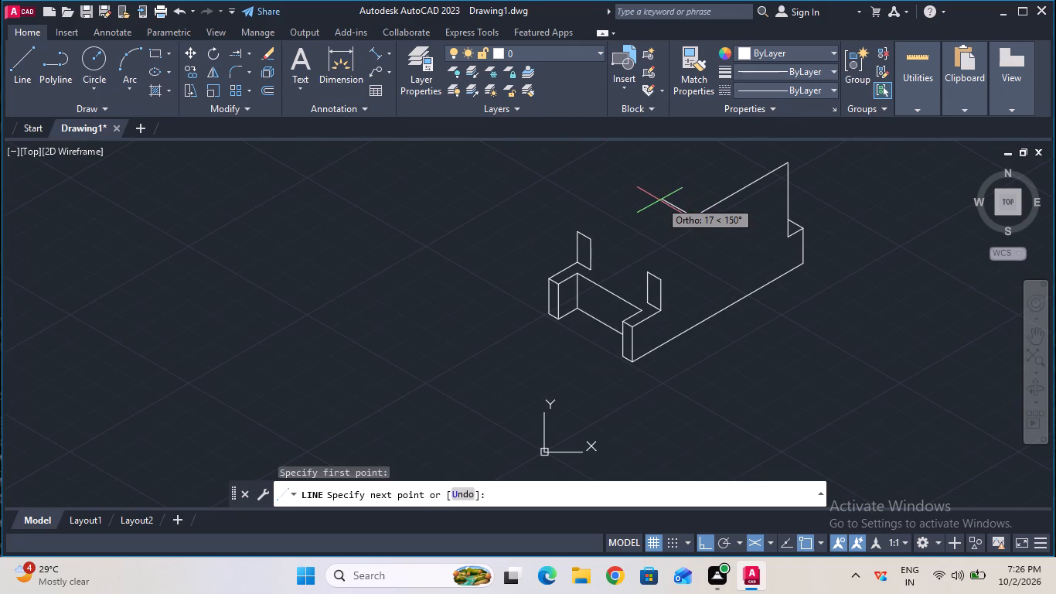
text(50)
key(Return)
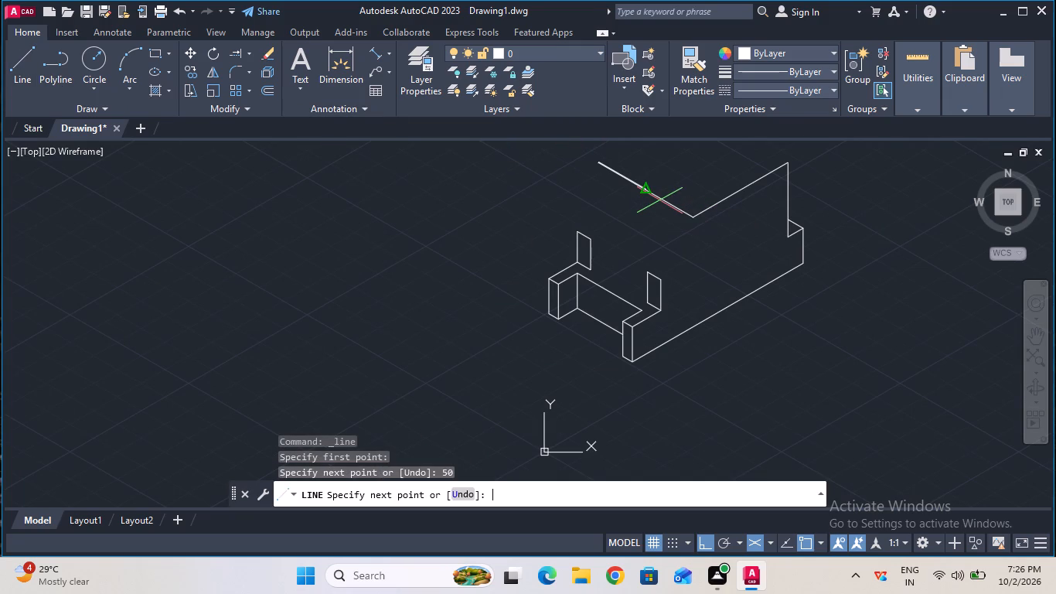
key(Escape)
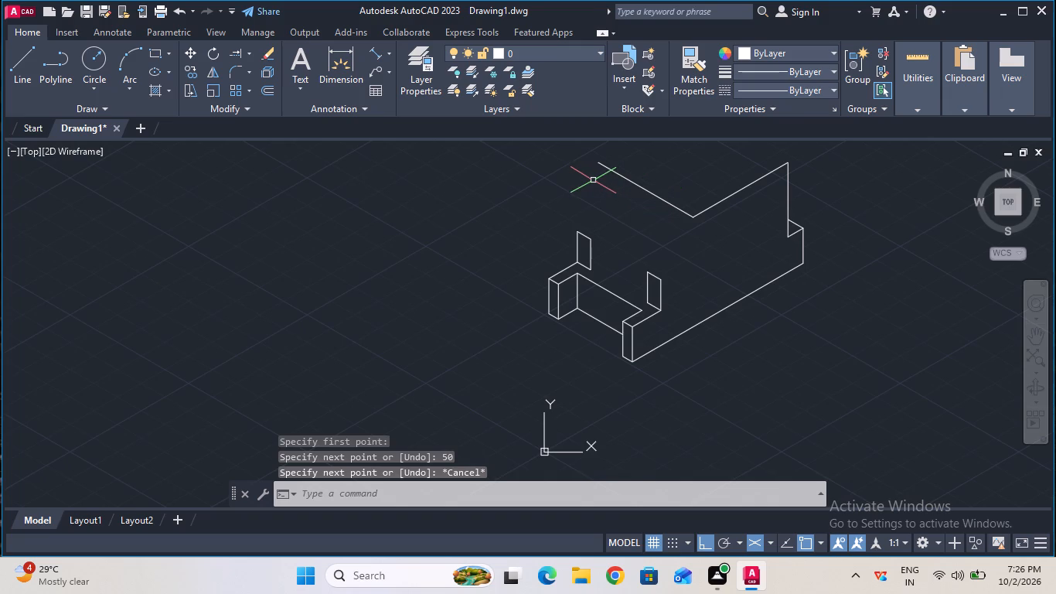
Measure the length of the new receding top line with an aligned dimension, without placing it.
click(376, 52)
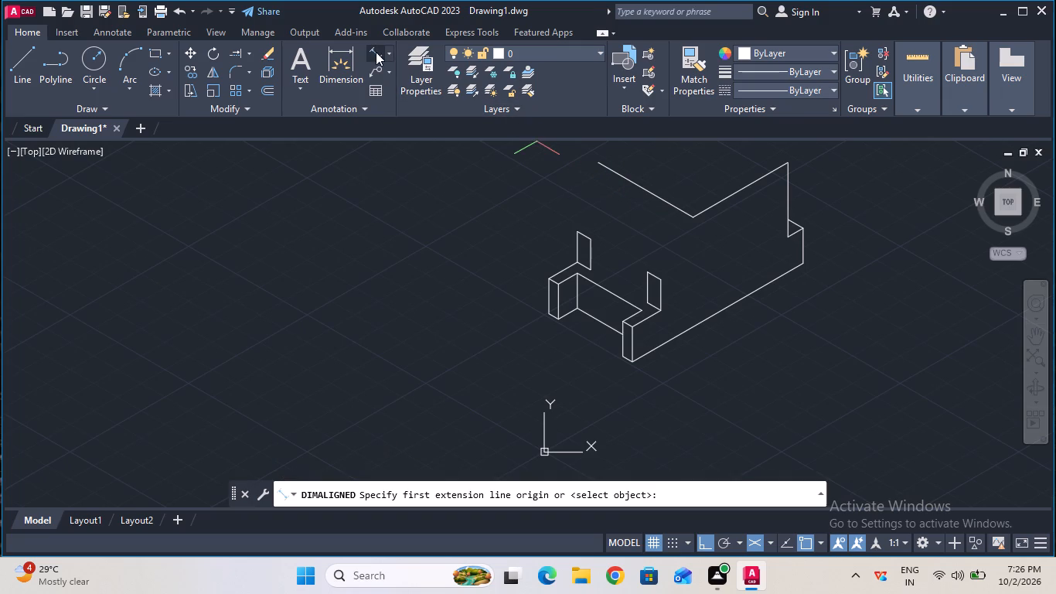
click(594, 166)
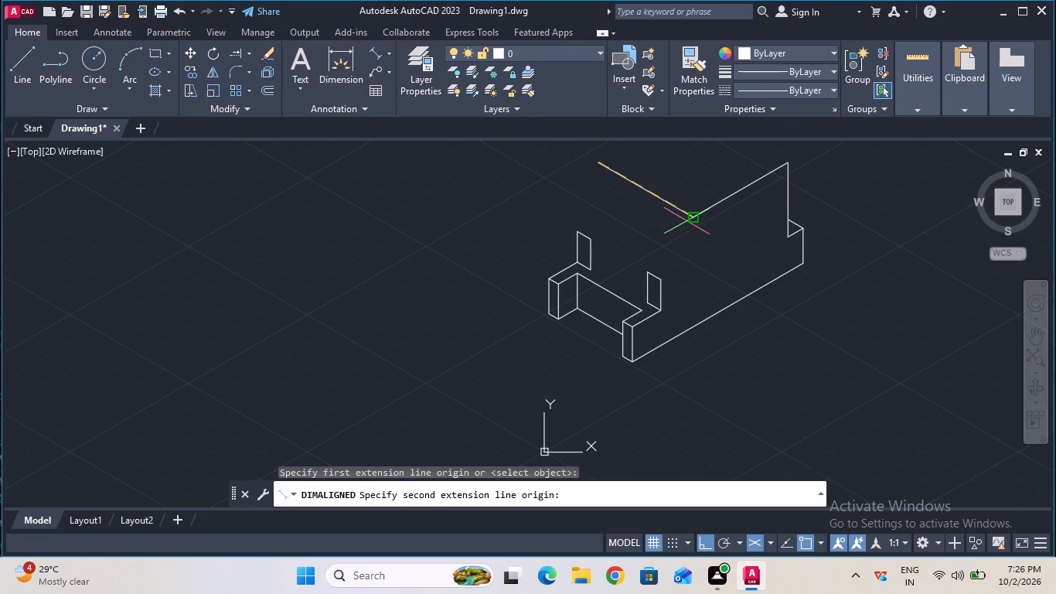
click(687, 221)
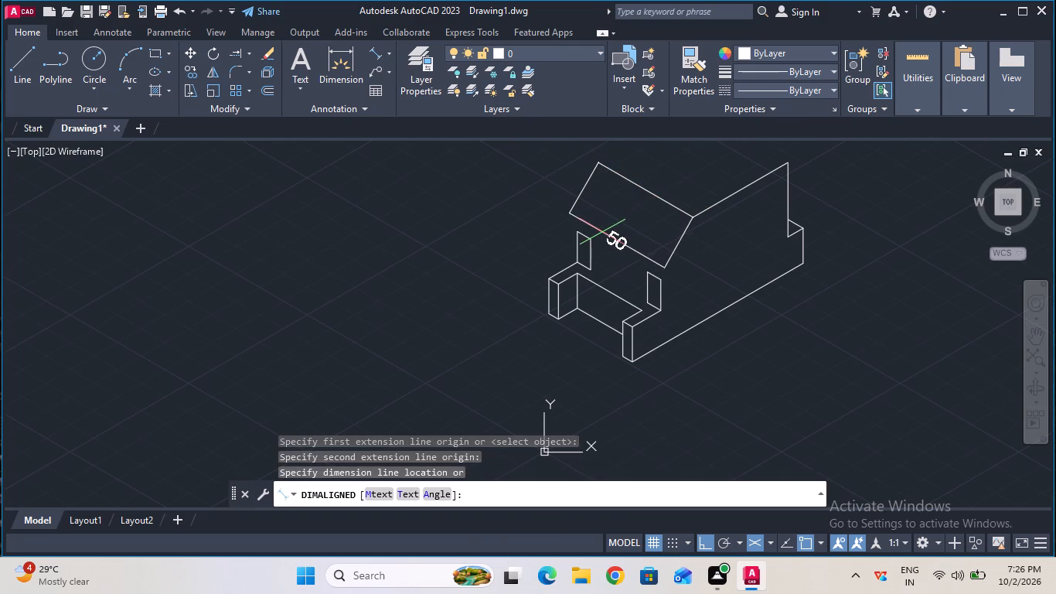
key(Escape)
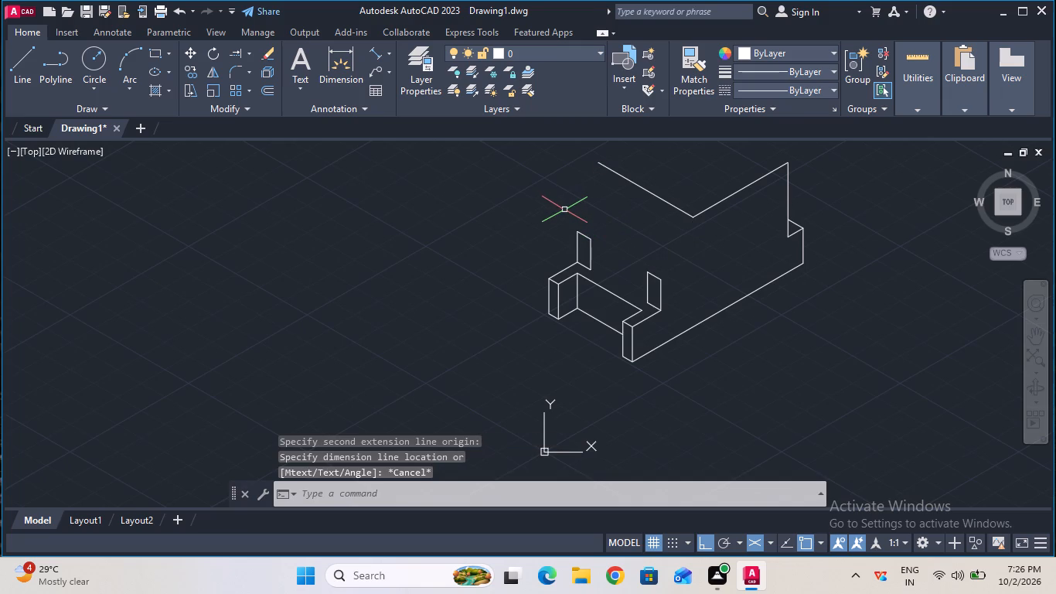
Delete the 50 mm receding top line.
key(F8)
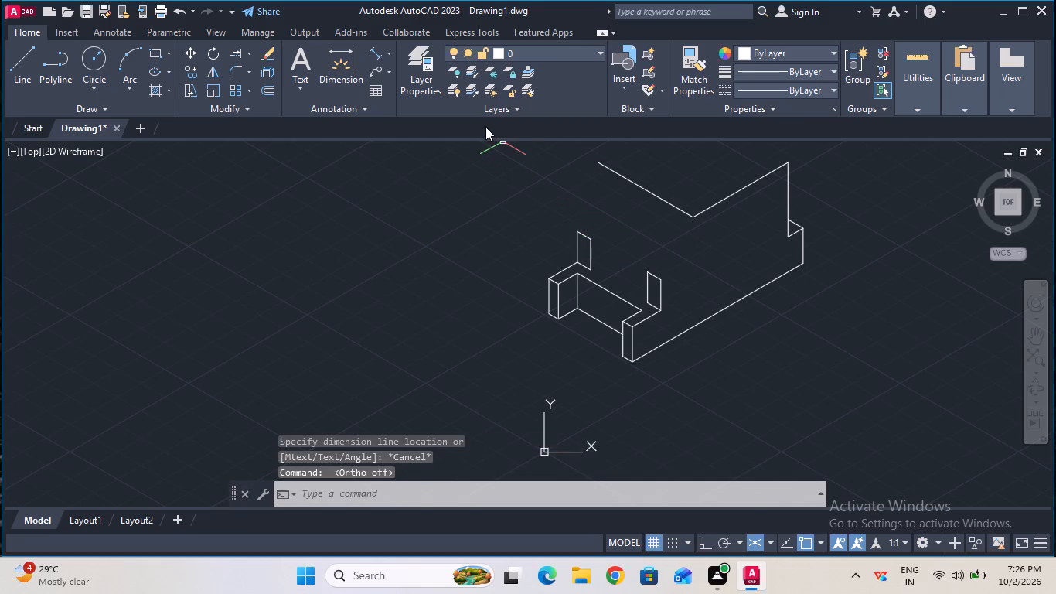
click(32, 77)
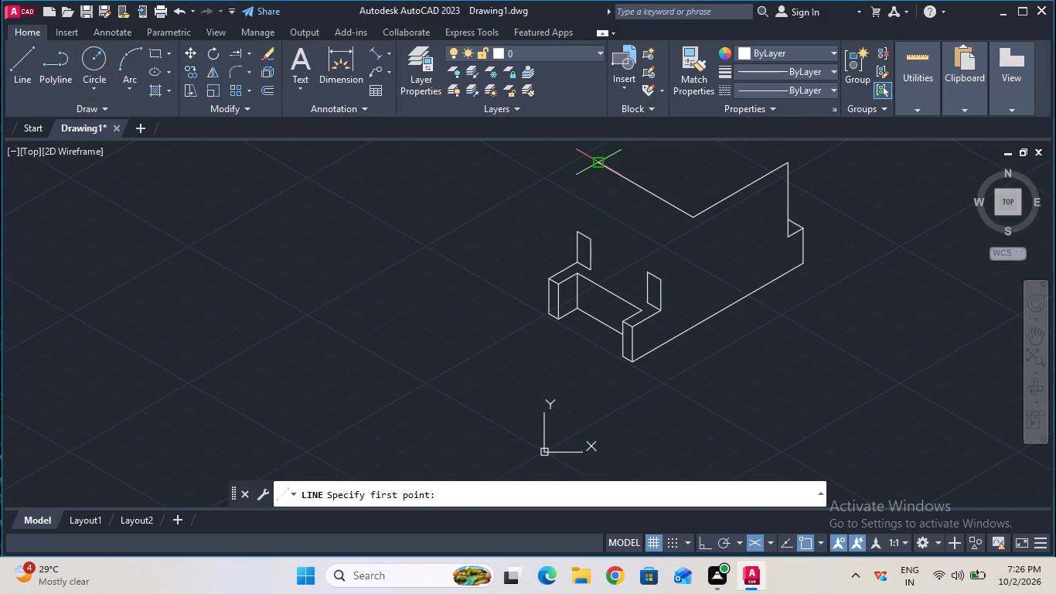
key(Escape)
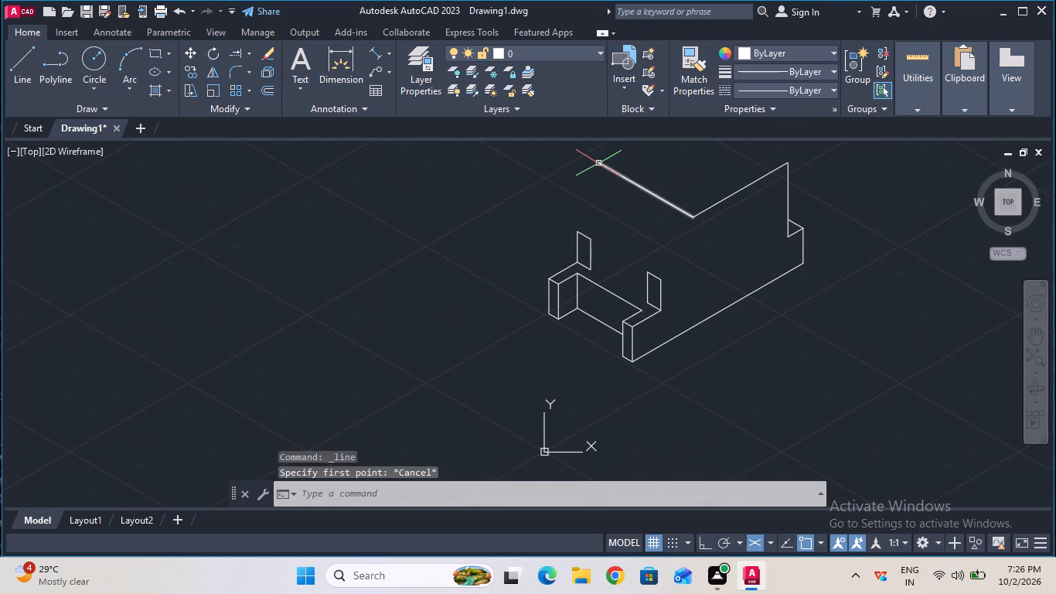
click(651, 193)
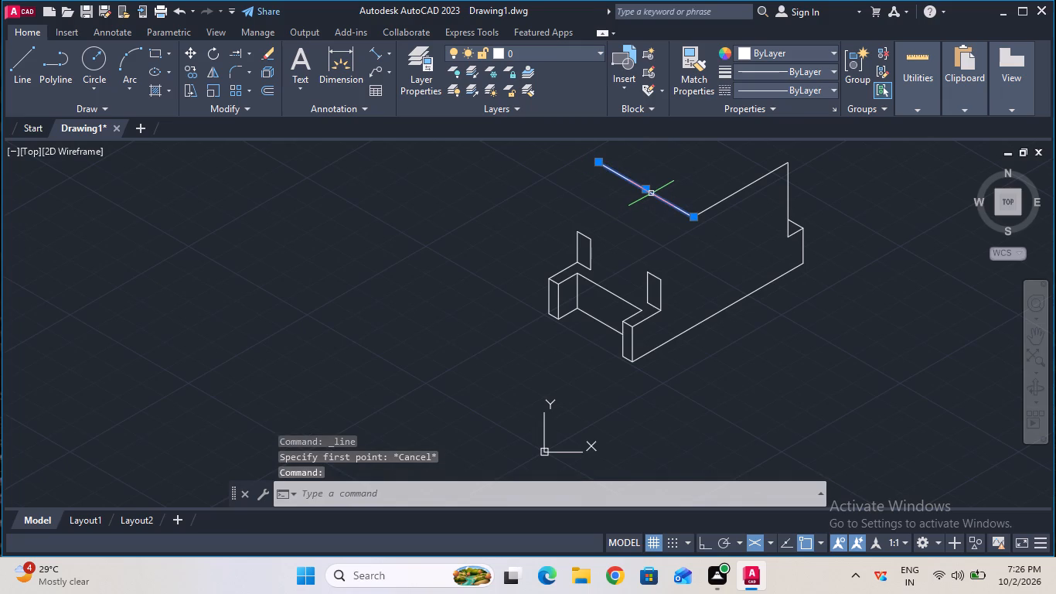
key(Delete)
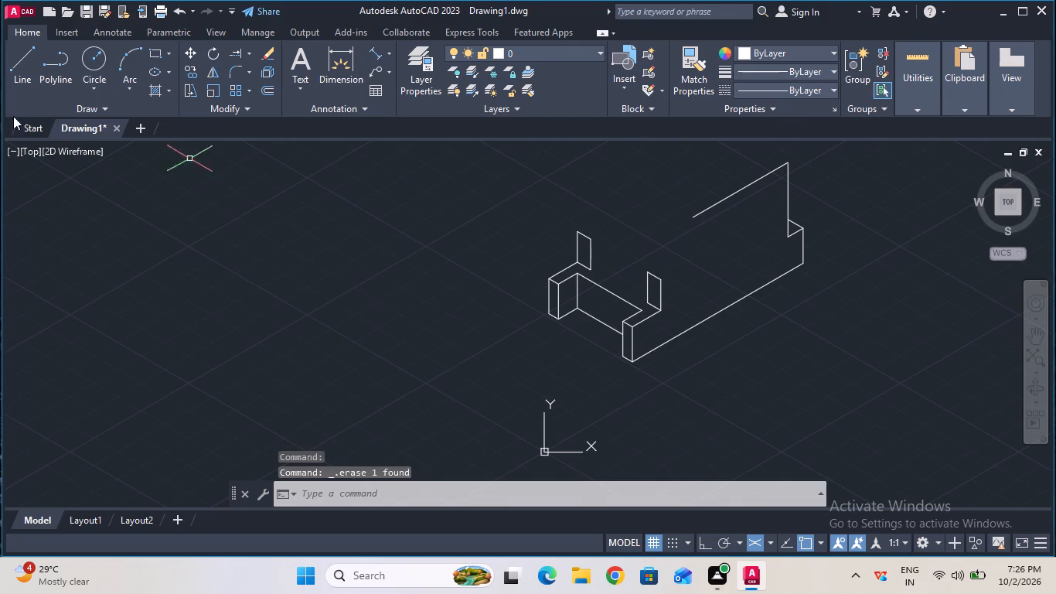
Draw a 44 mm line with Ortho on from the free end of the upper line, receding along the width direction.
click(15, 95)
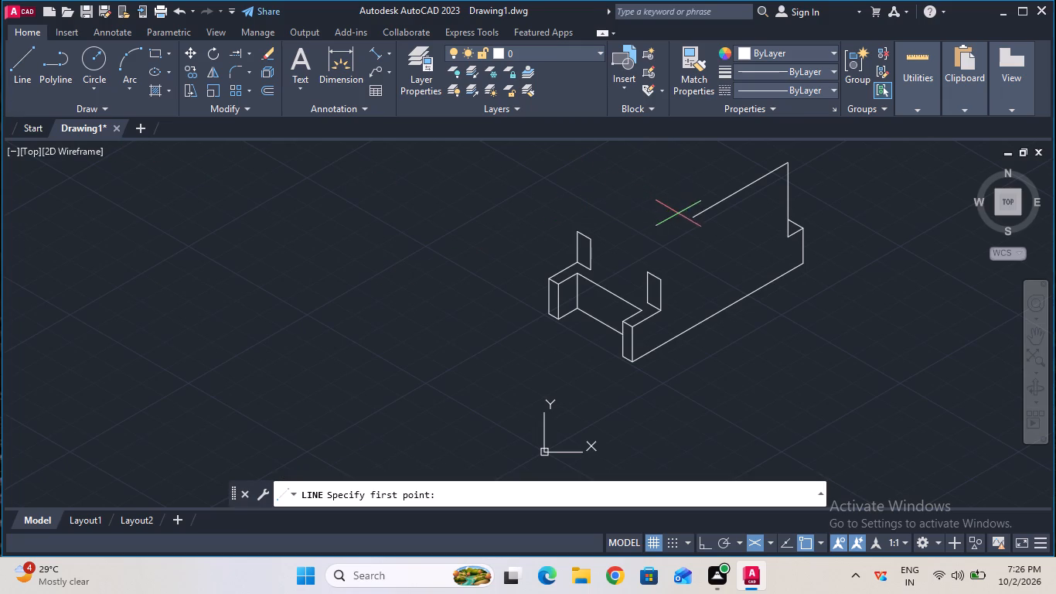
click(693, 218)
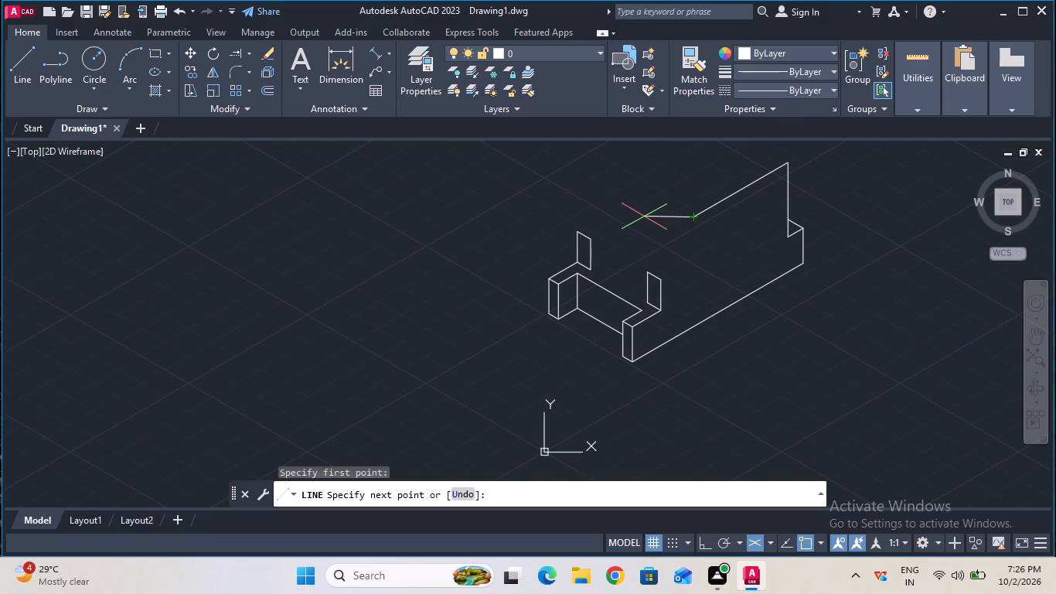
key(F8)
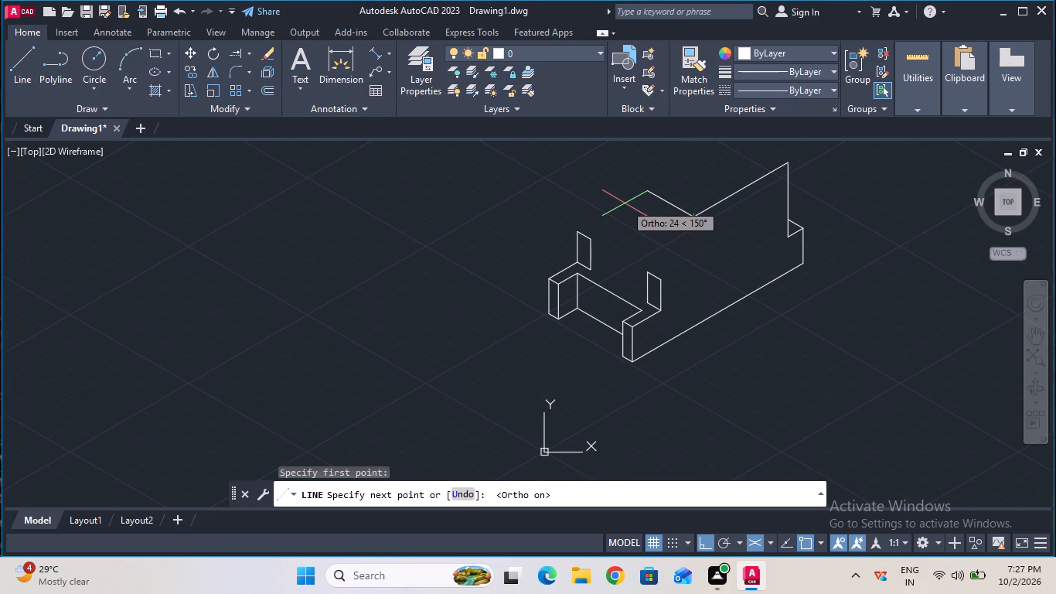
text(44)
key(Return)
key(Escape)
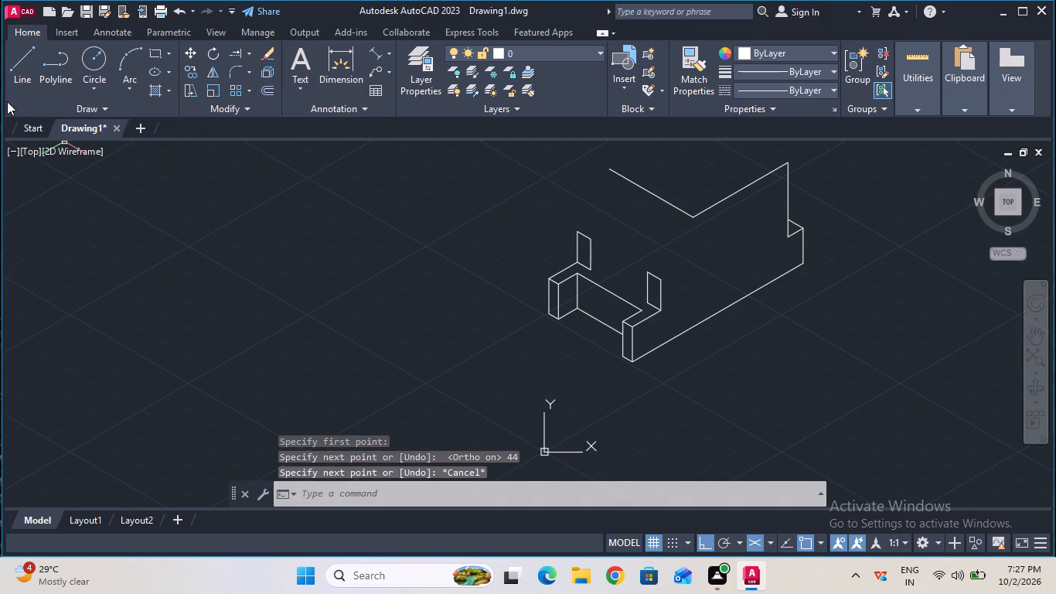
With Ortho off, draw a slanted line from the far end of the 44 mm line to the outer top corner of the rear upright.
key(F8)
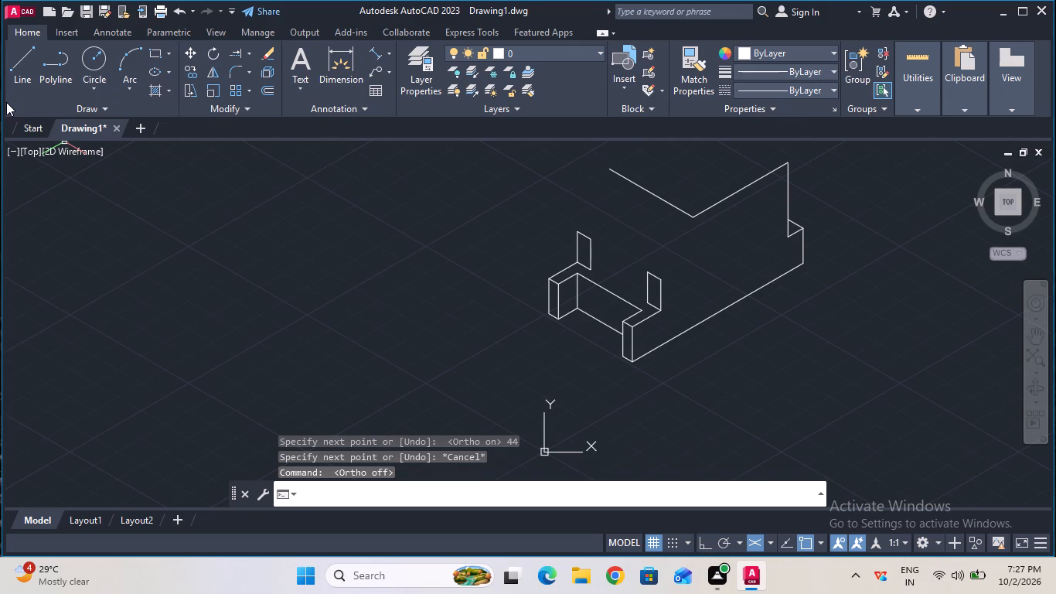
click(24, 81)
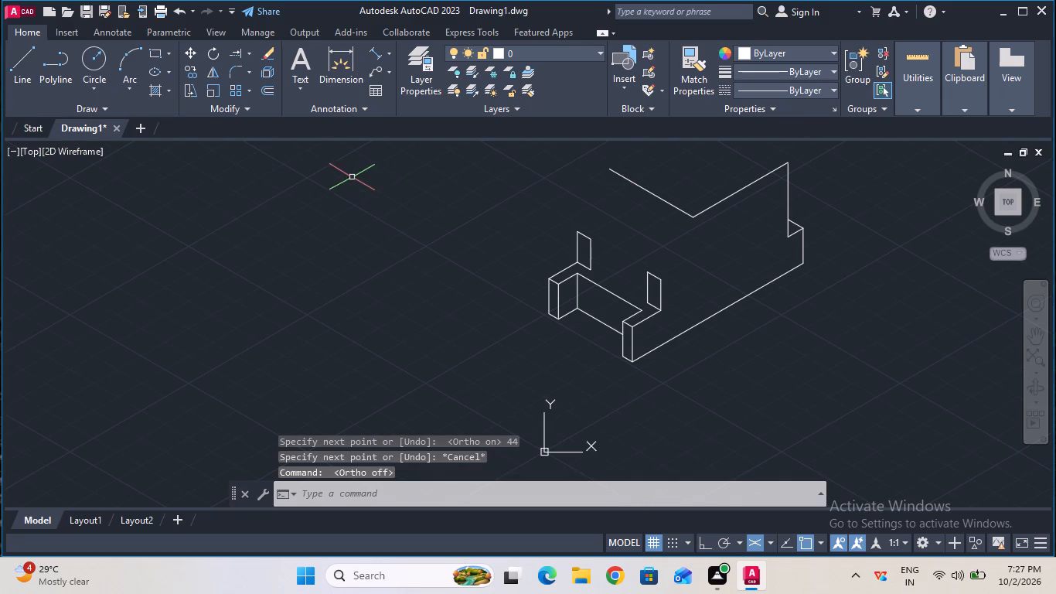
click(15, 75)
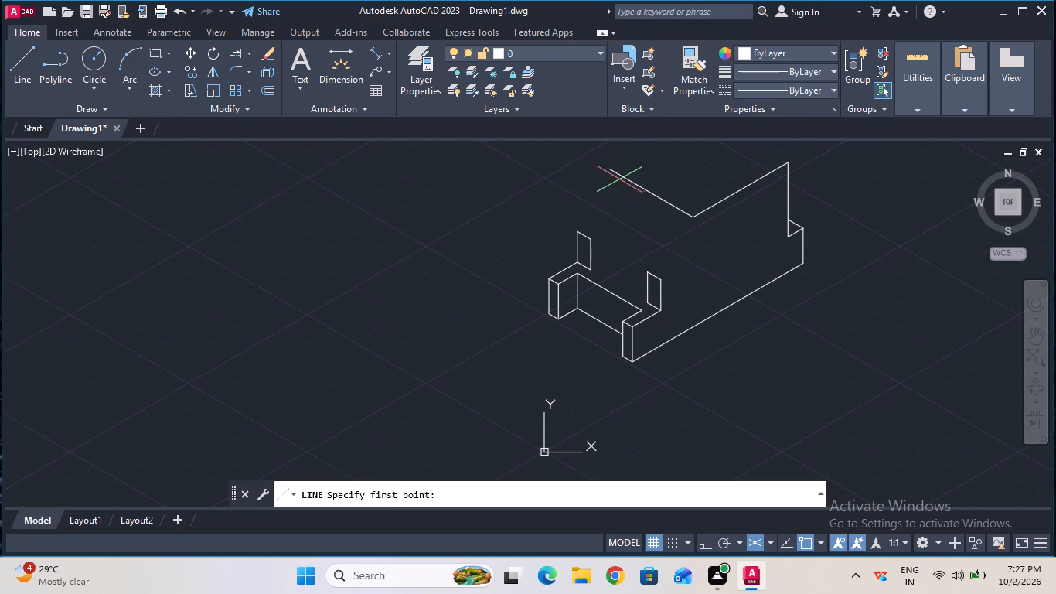
click(609, 169)
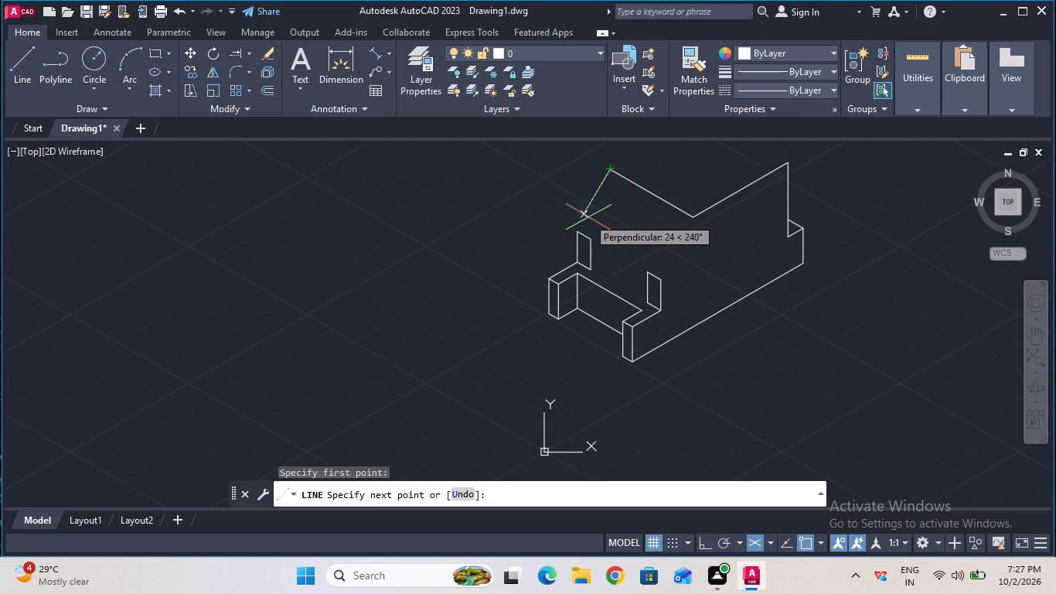
click(581, 234)
key(Escape)
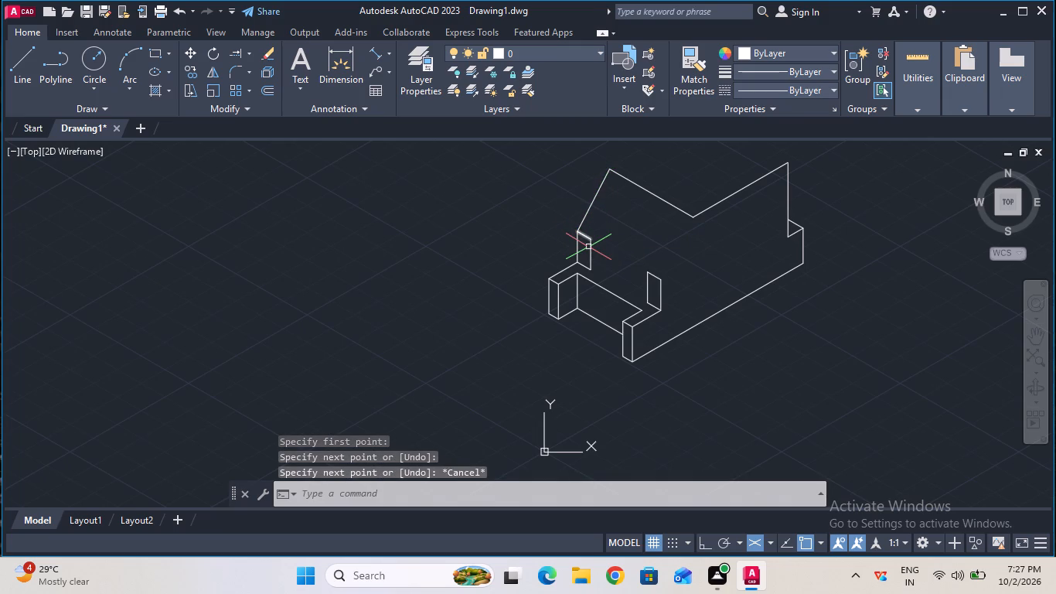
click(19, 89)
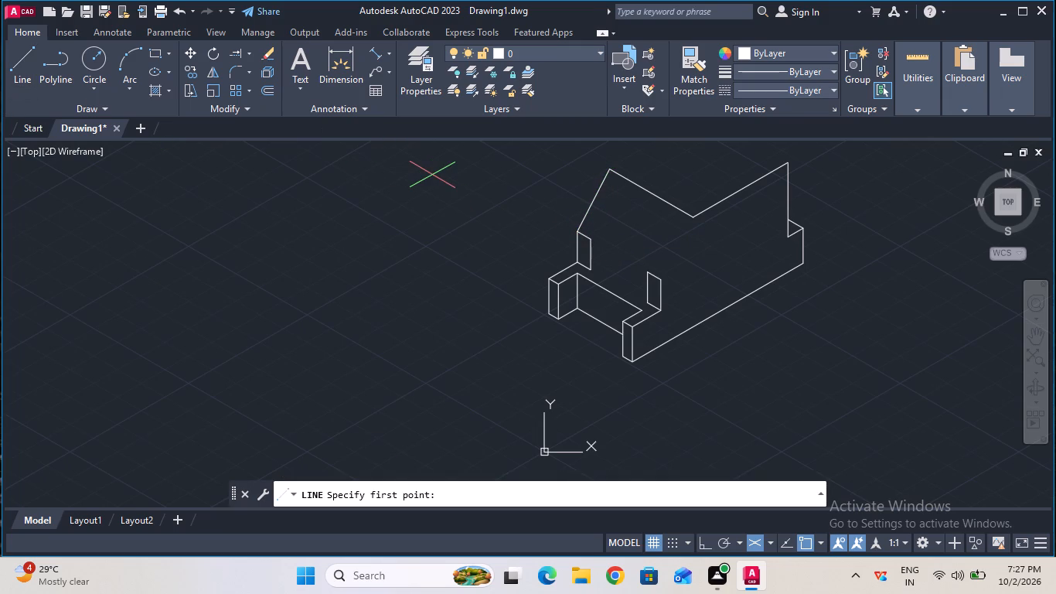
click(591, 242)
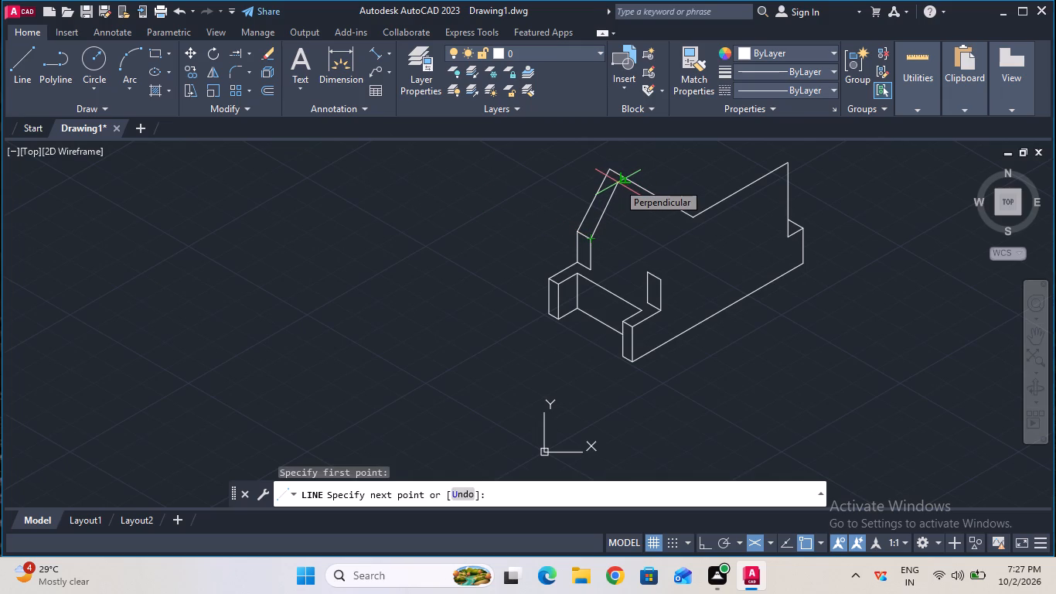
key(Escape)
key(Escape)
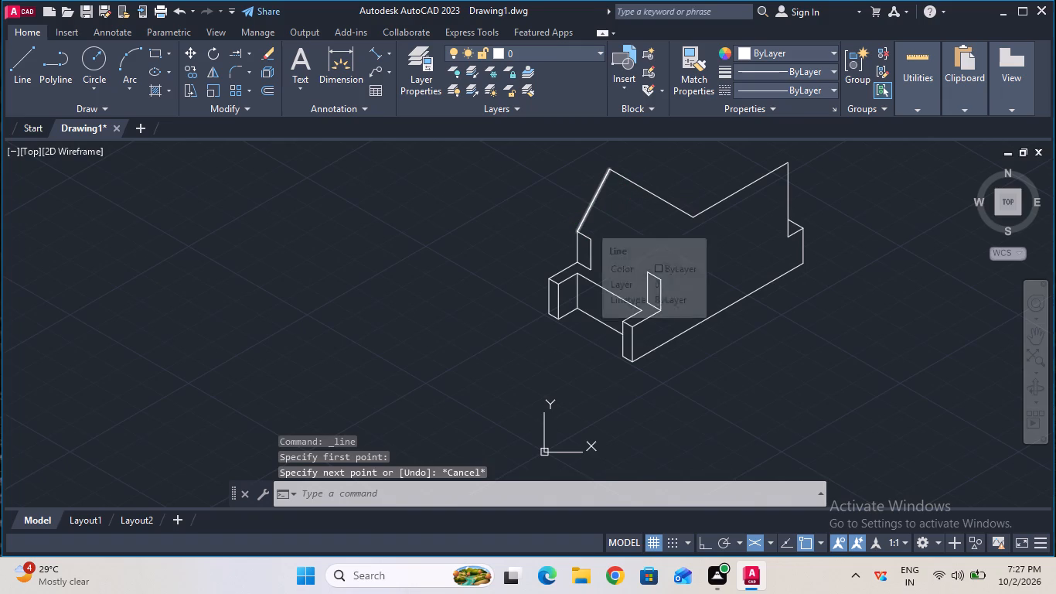
Delete the rear slanted line, the 44 mm width line, the upper lengthwise line and the tall vertical line at the notched end.
click(584, 214)
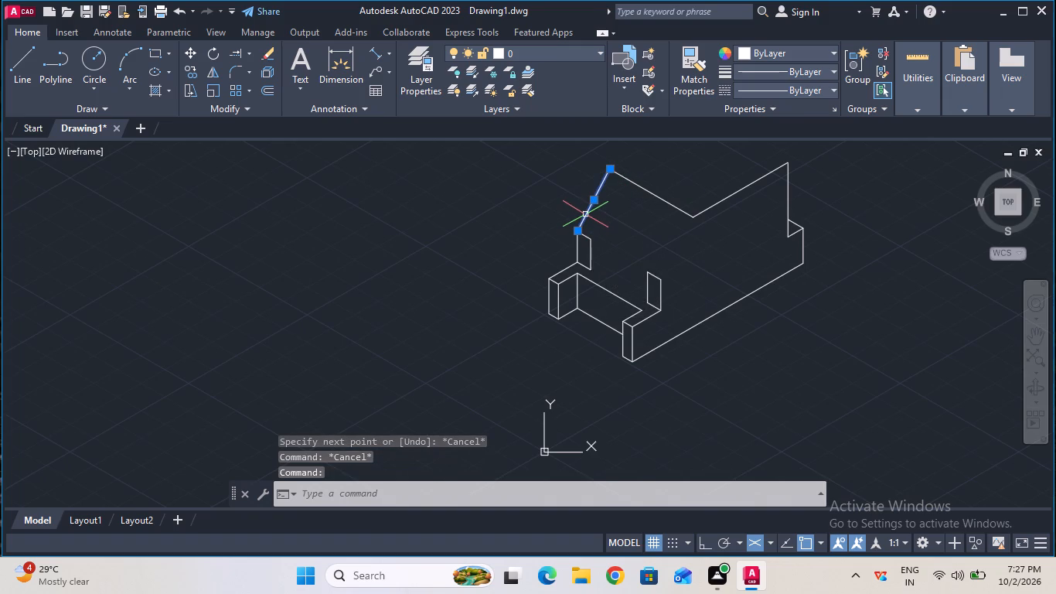
key(Delete)
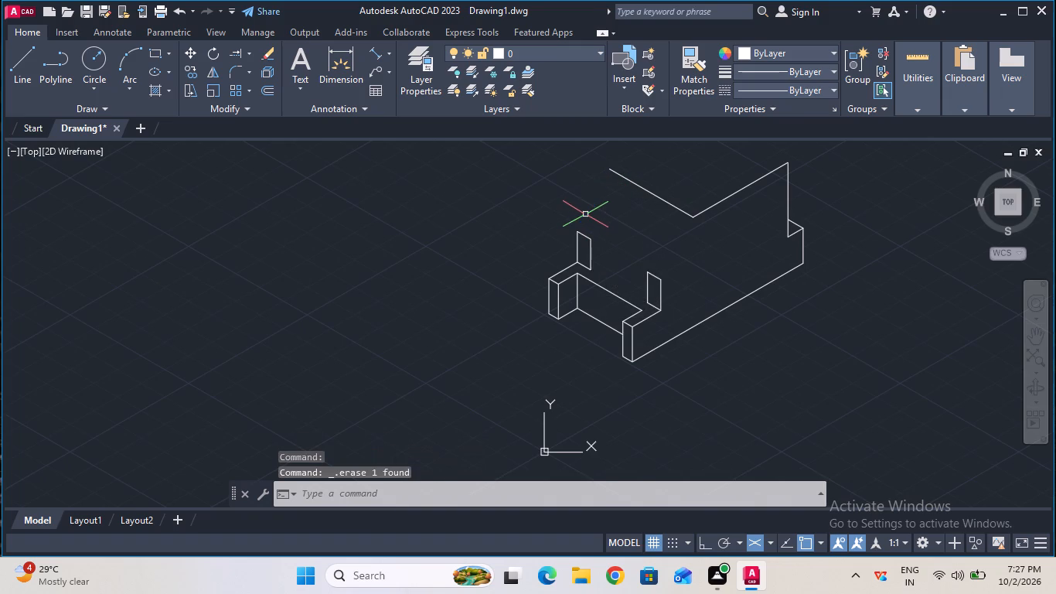
click(648, 195)
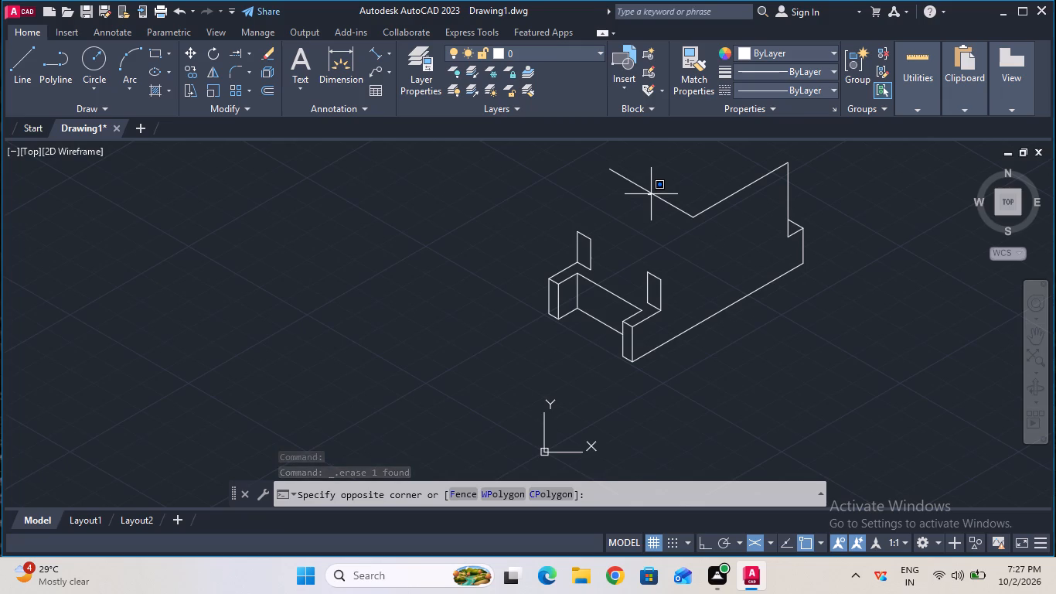
key(Escape)
click(652, 190)
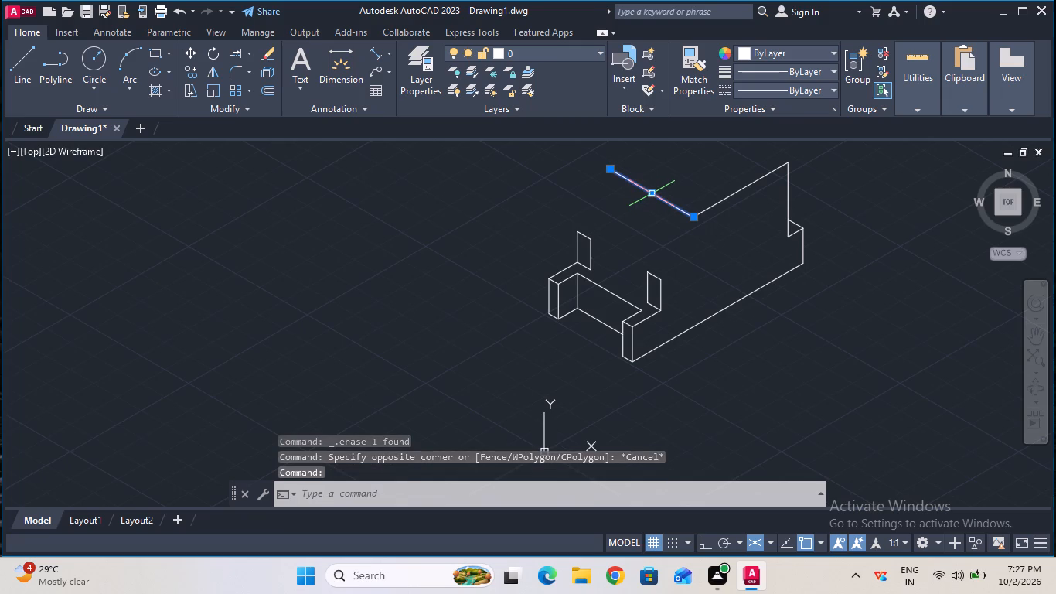
key(Delete)
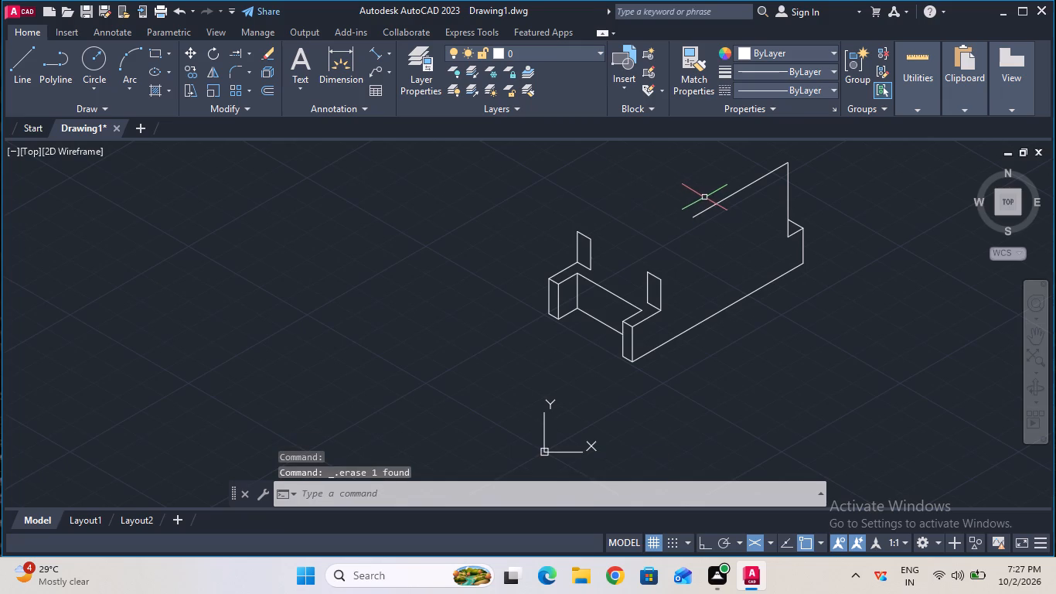
click(714, 203)
key(Delete)
click(789, 201)
key(Delete)
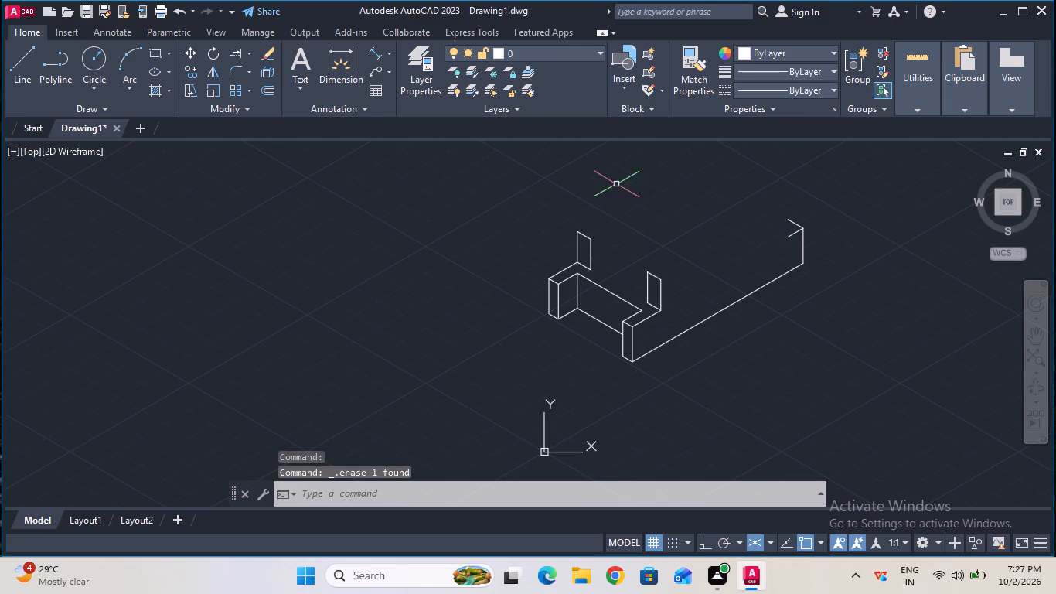
With Ortho on in the right isoplane, draw a 24 mm vertical line upward from the inner corner of the end notch.
click(36, 73)
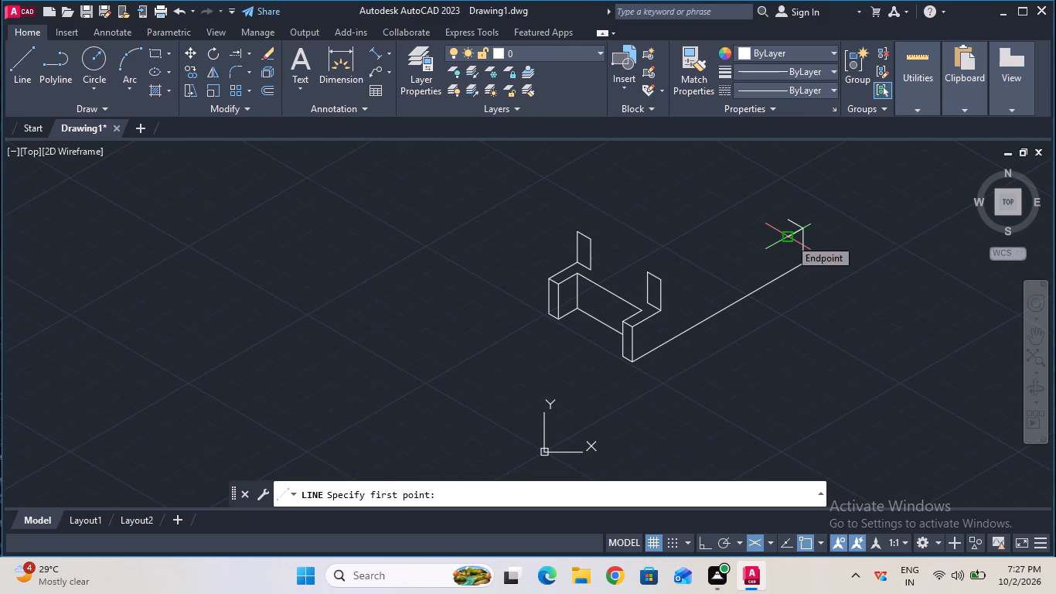
click(789, 238)
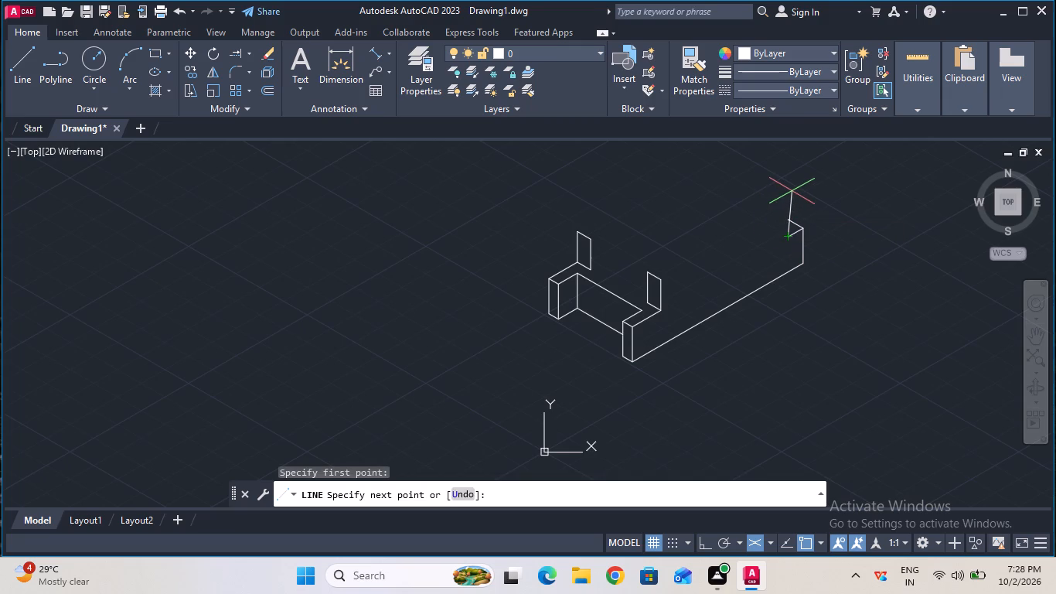
key(F8)
key(F5)
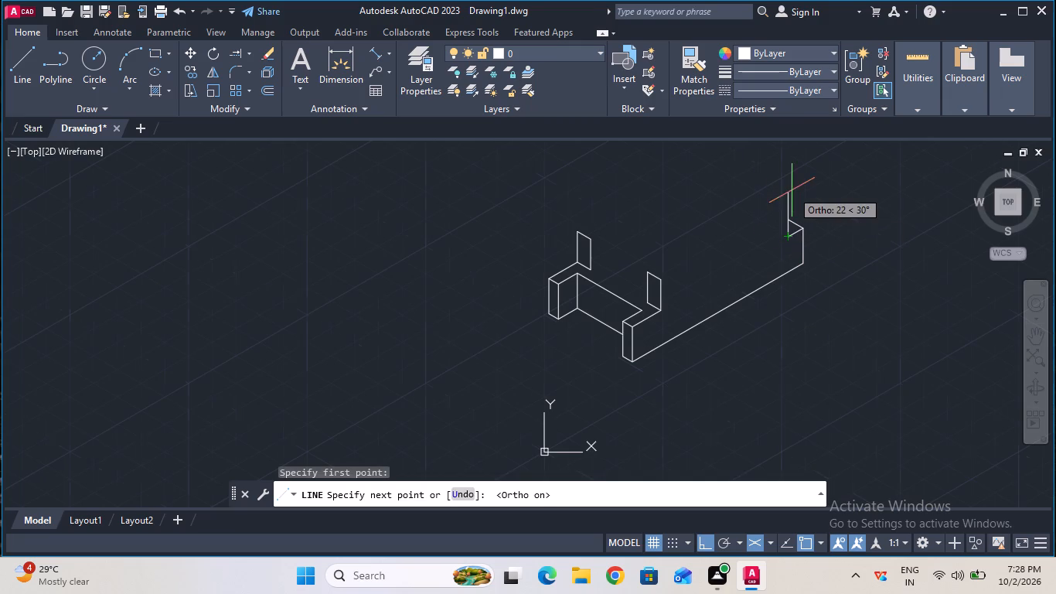
text(24)
key(Return)
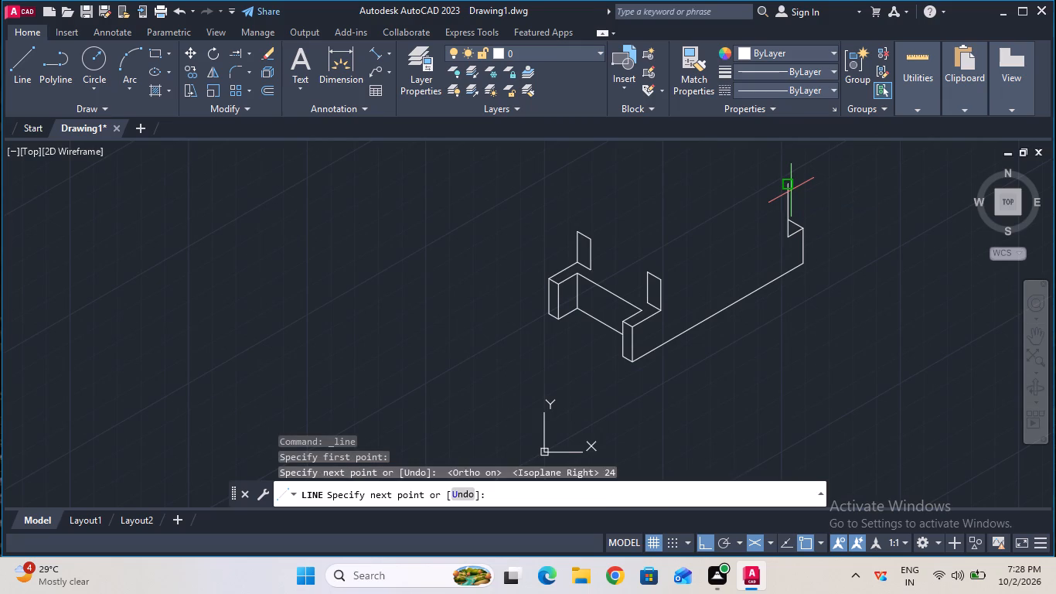
key(Escape)
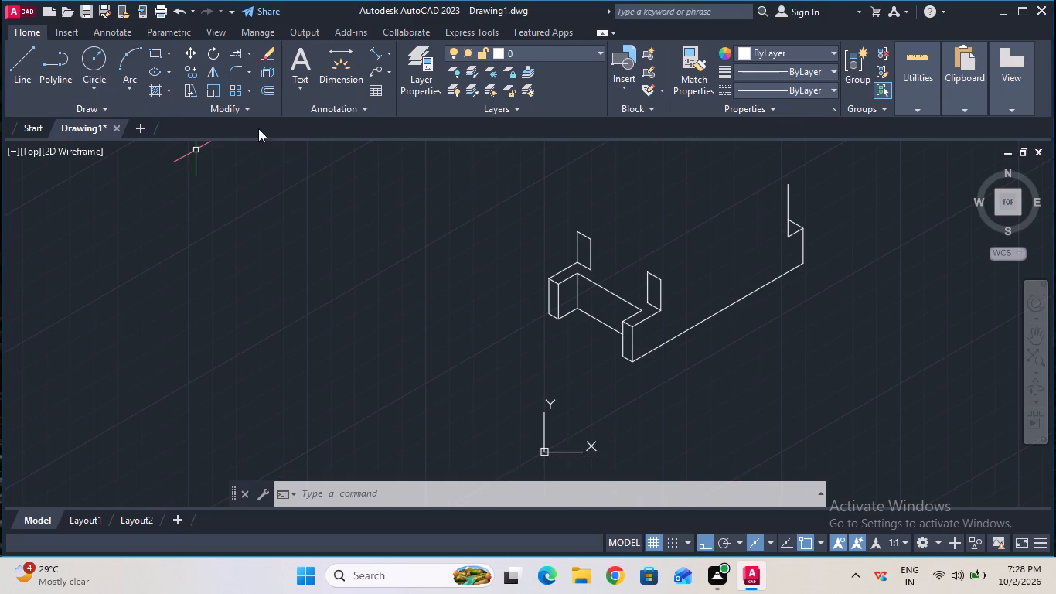
Measure the height from the new vertical line's top down to the base's bottom edge with an aligned dimension, without placing it.
click(381, 57)
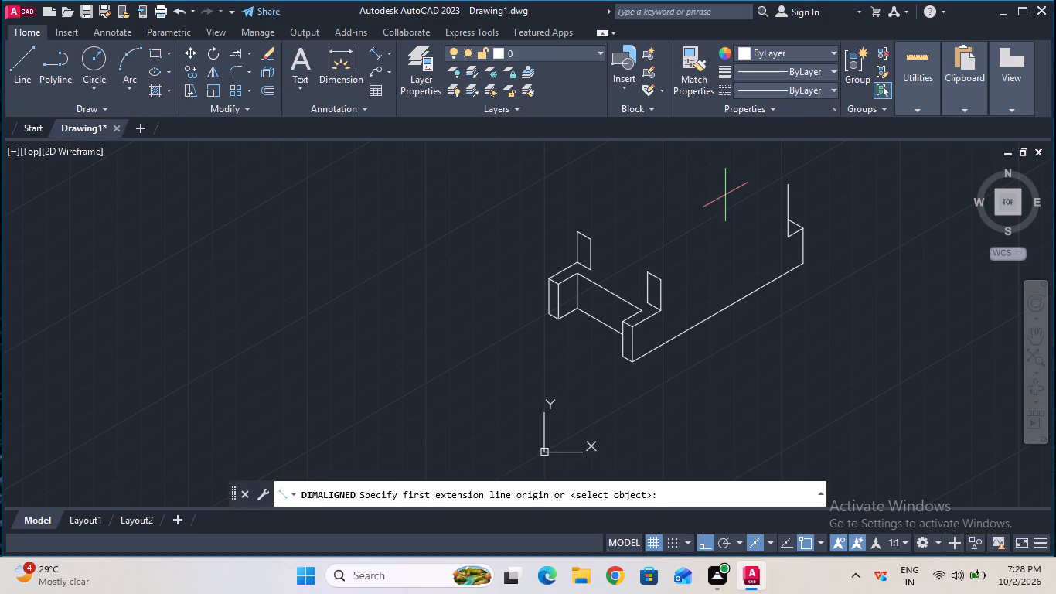
click(786, 184)
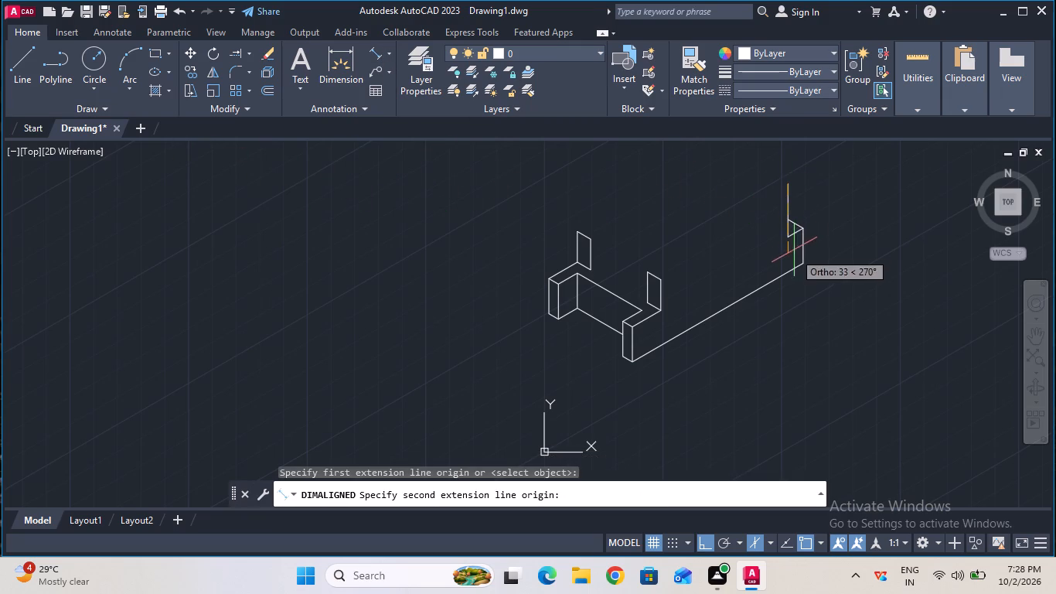
click(792, 271)
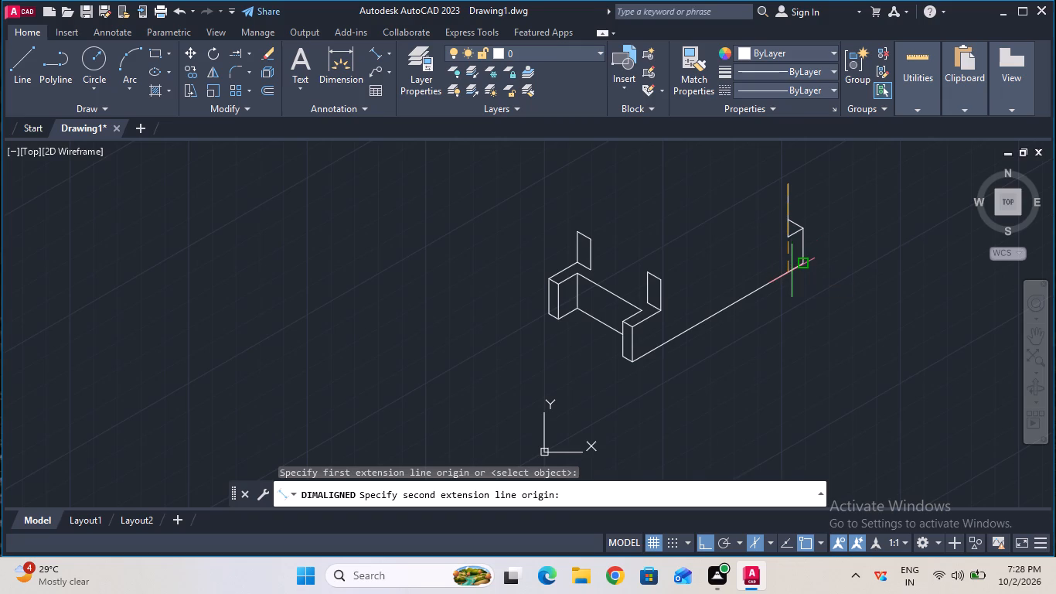
key(Escape)
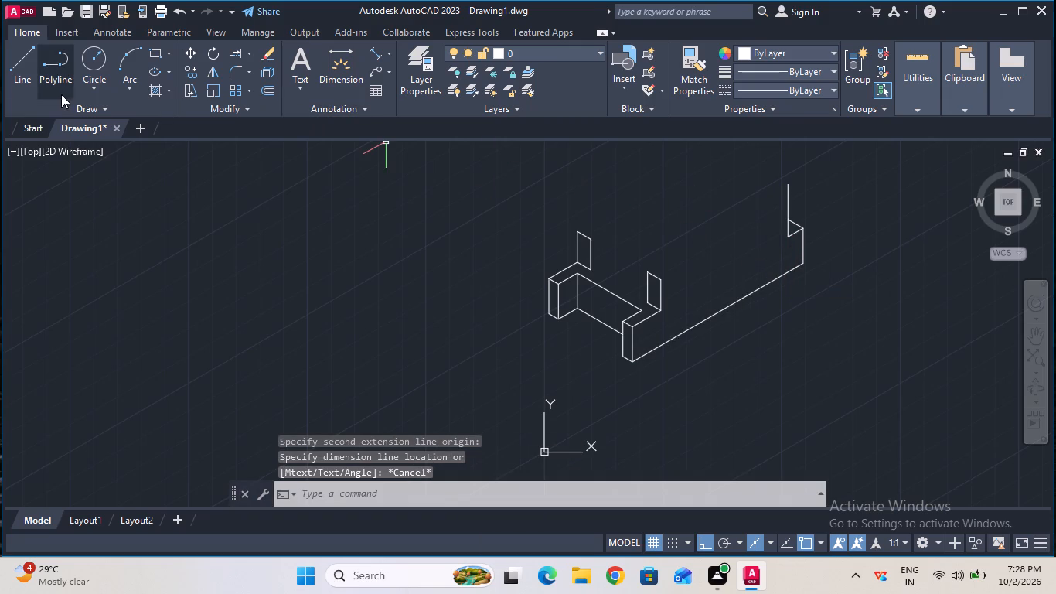
Draw a 50 mm line from the top of the 24 mm vertical line, running along the length toward the uprights.
click(22, 77)
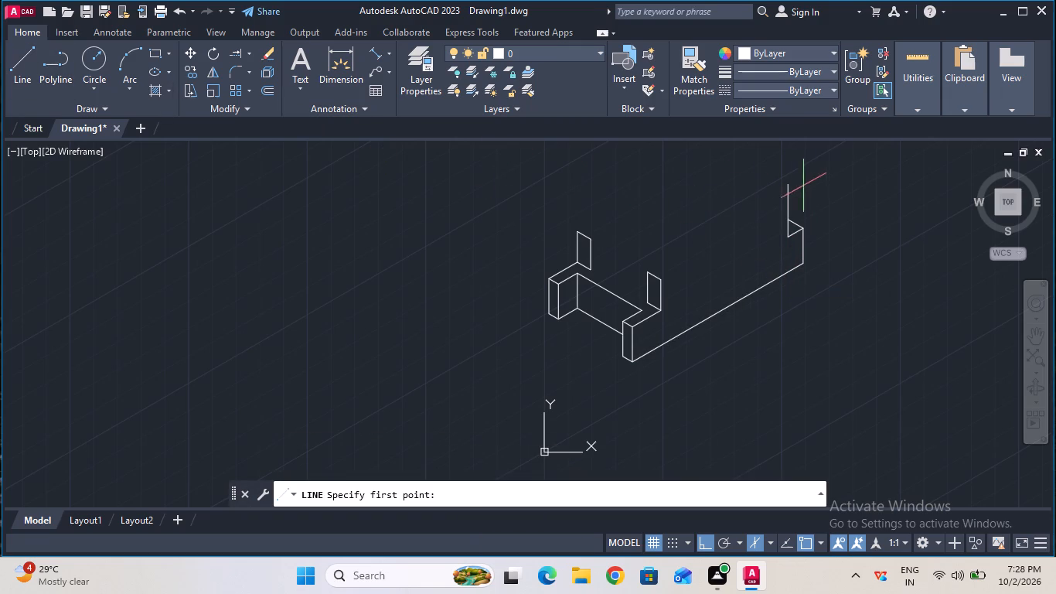
click(786, 186)
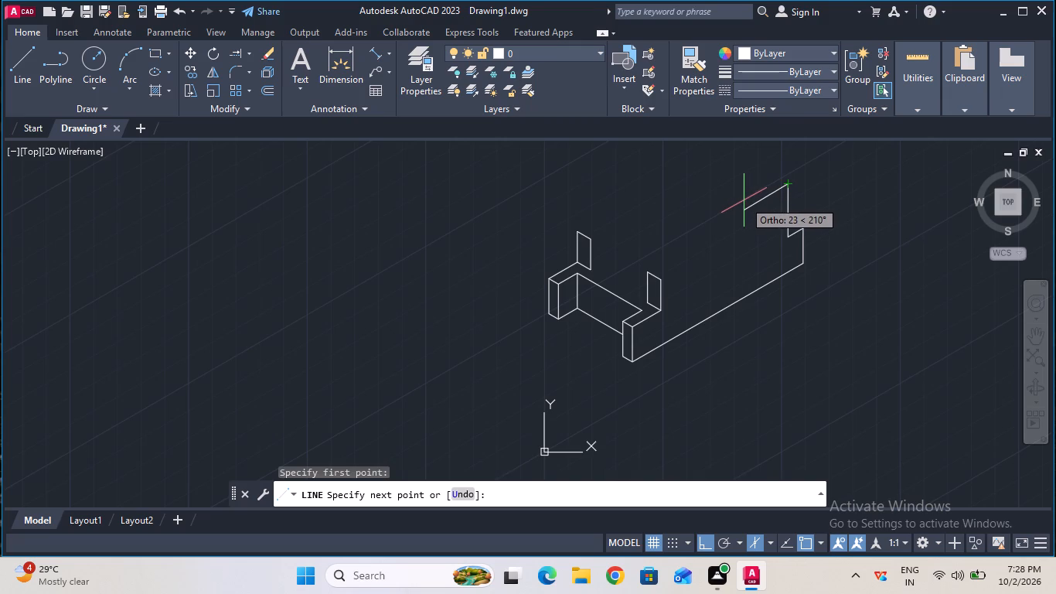
key(5)
key(0)
key(Return)
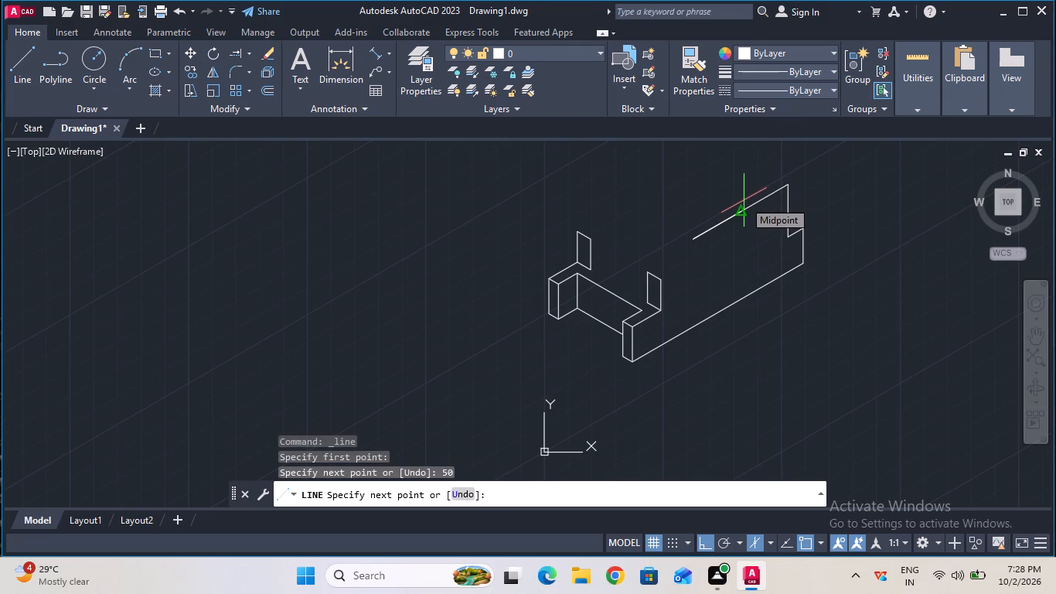
key(Escape)
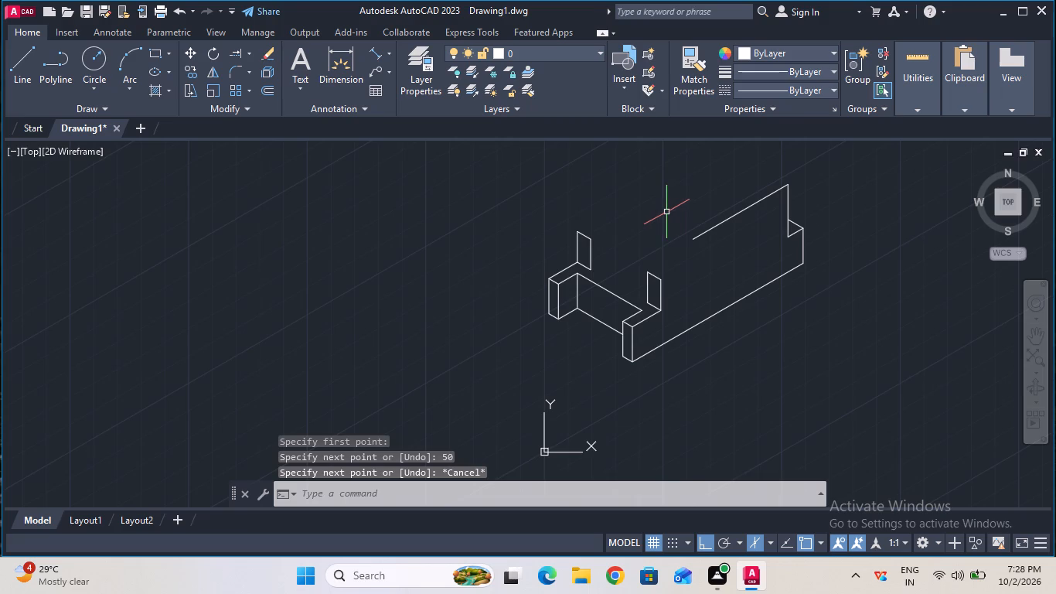
Draw a 44 mm line in the left isoplane from the free end of the 50 mm line, receding along the width direction.
click(29, 56)
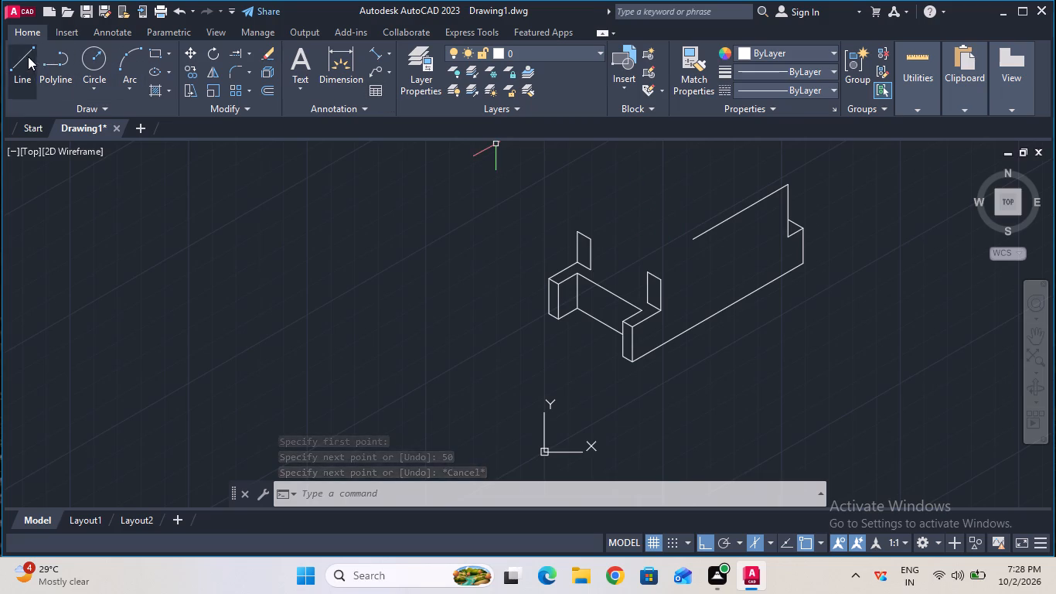
click(693, 236)
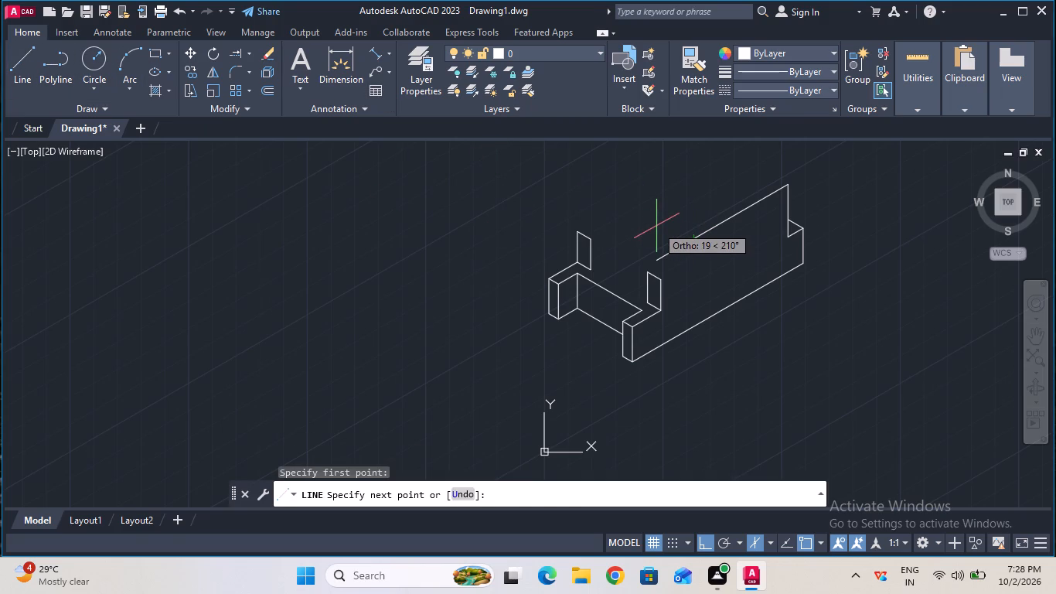
key(F5)
text(44)
key(Return)
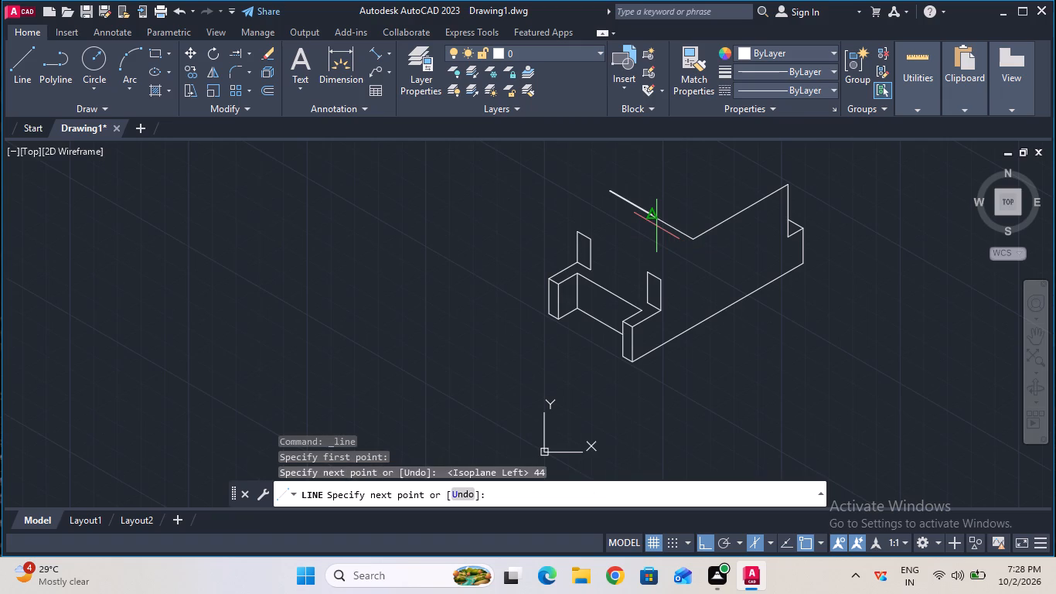
key(Escape)
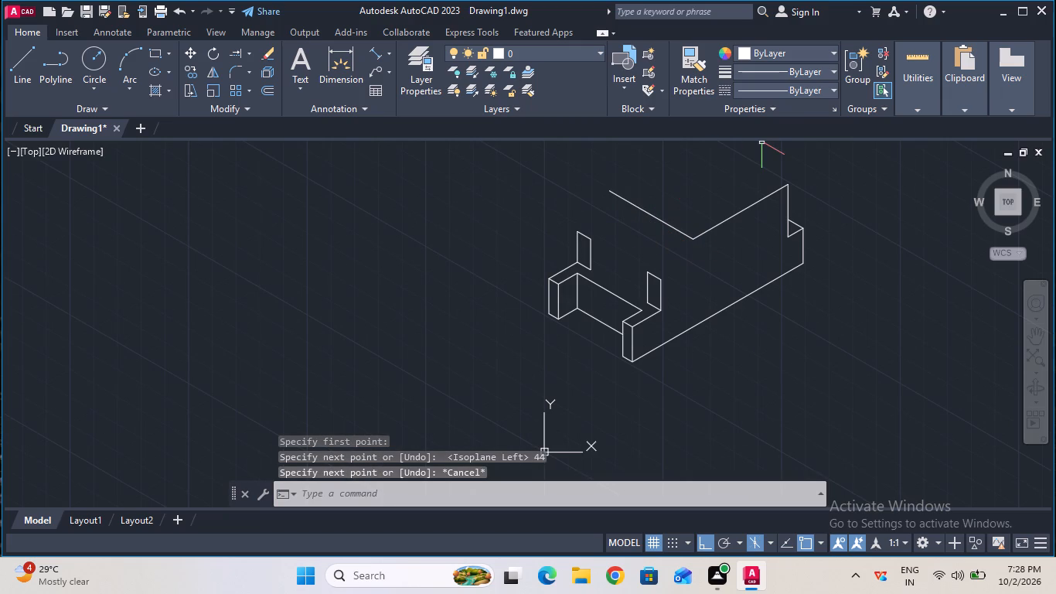
With Ortho off, draw a slanted line from the rear upright's outer top corner to the far end of the 44 mm line.
key(F8)
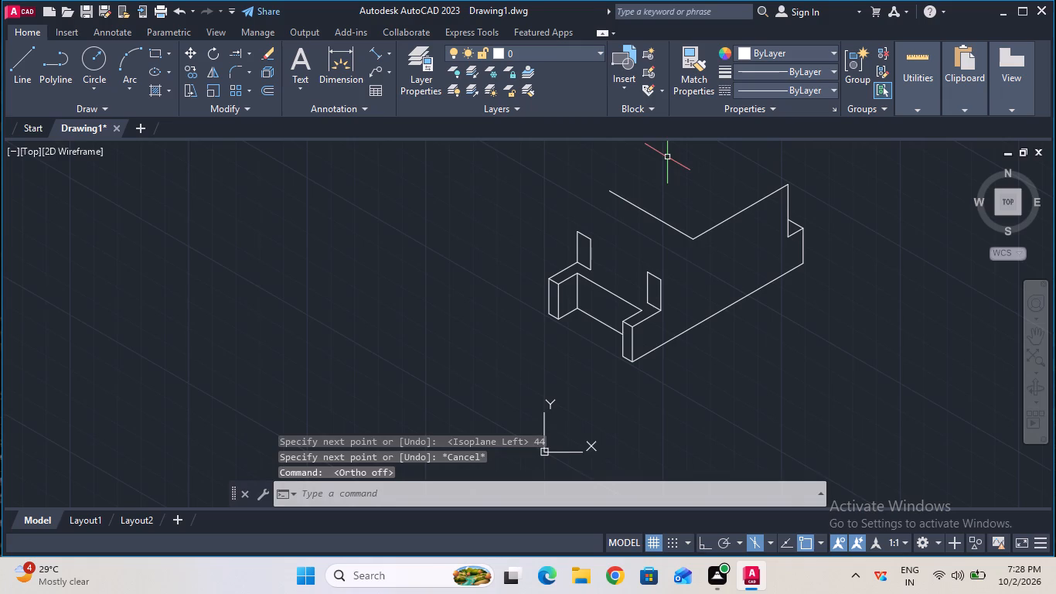
click(17, 80)
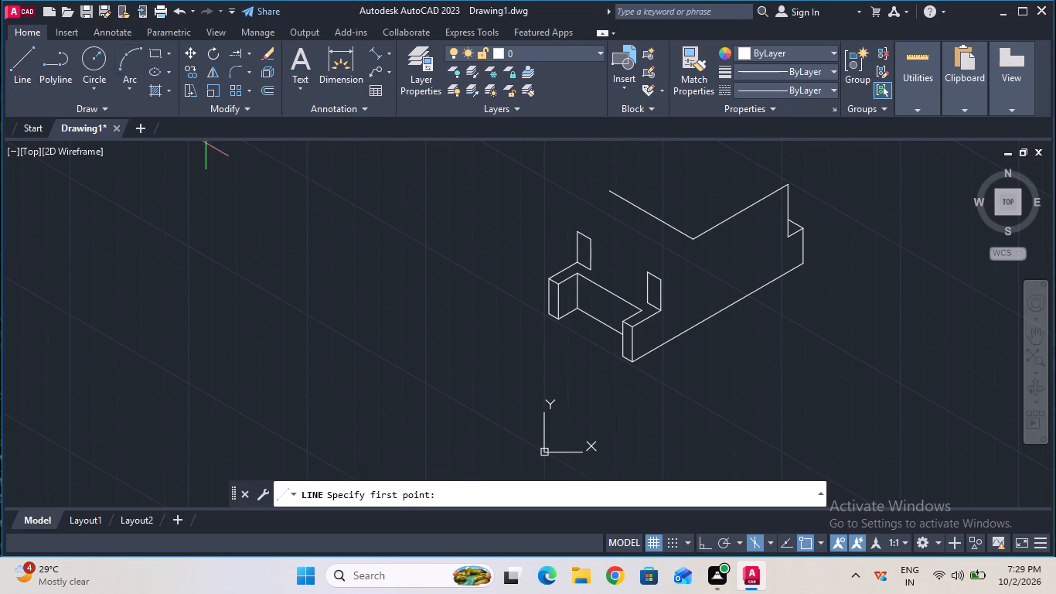
click(579, 234)
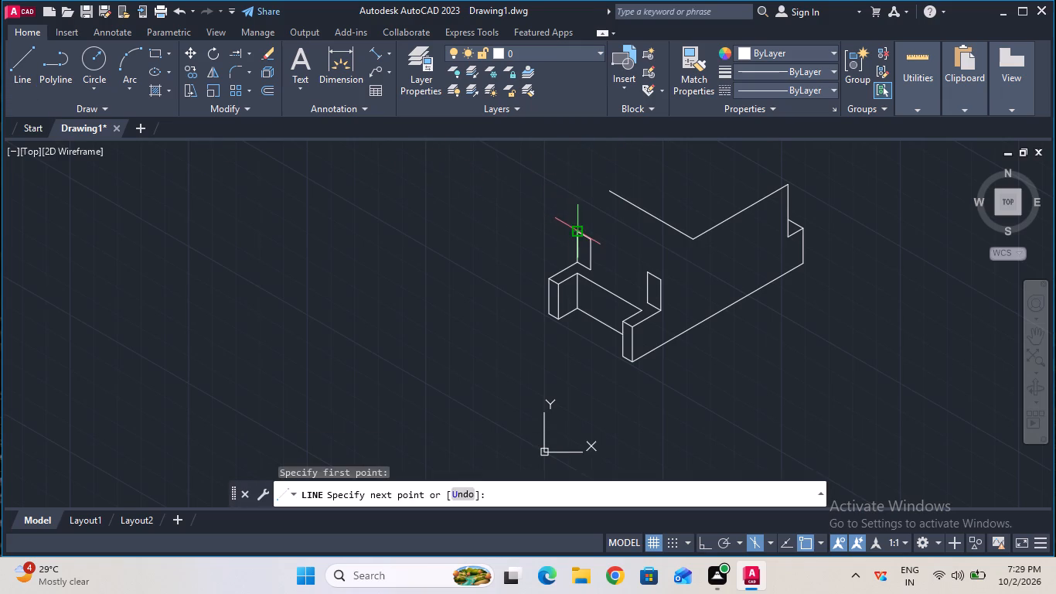
click(610, 194)
key(Escape)
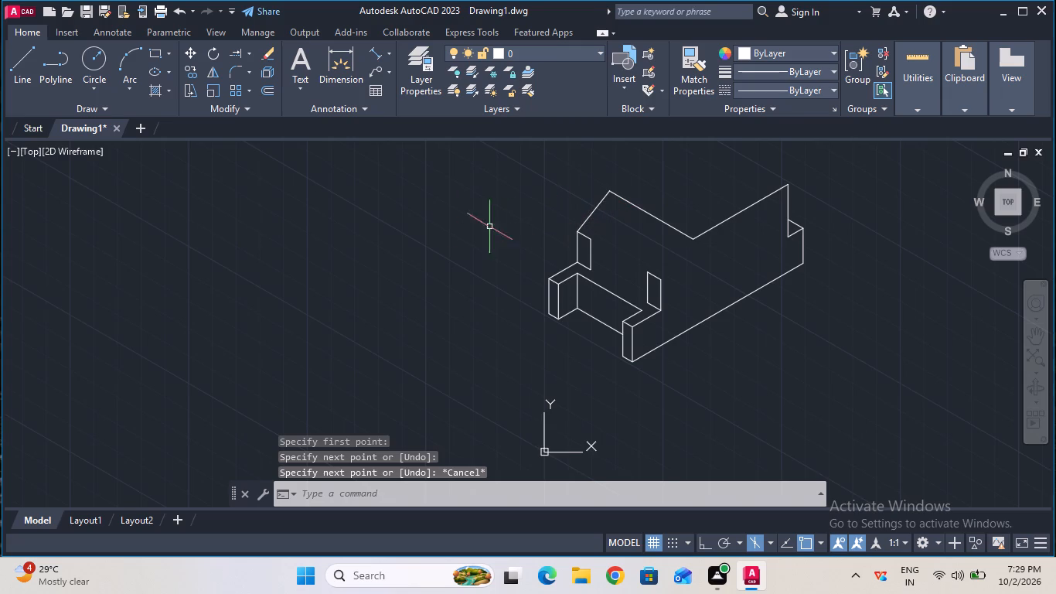
Draw a slanted line from the front upright's outer top corner to the junction of the 50 mm and 44 mm lines.
click(27, 76)
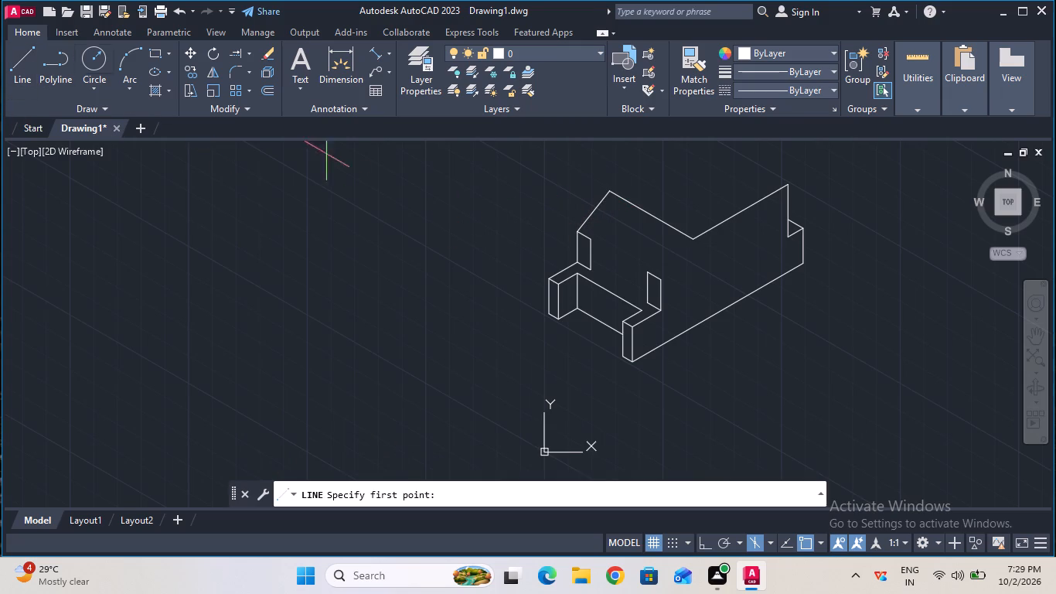
ctrl+scroll(605, 194, up, 3)
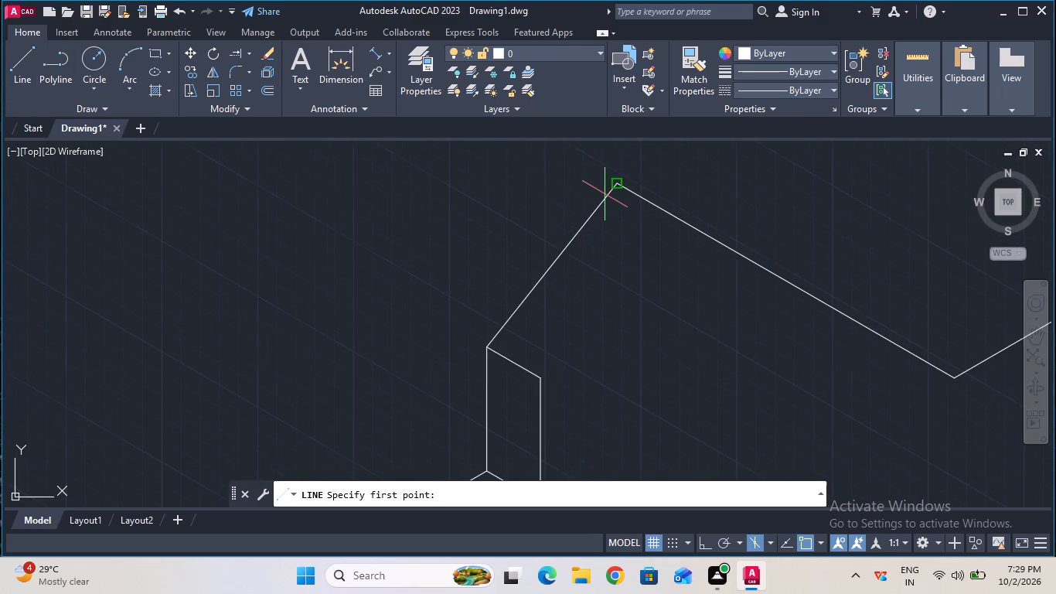
ctrl+scroll(605, 194, down, 3)
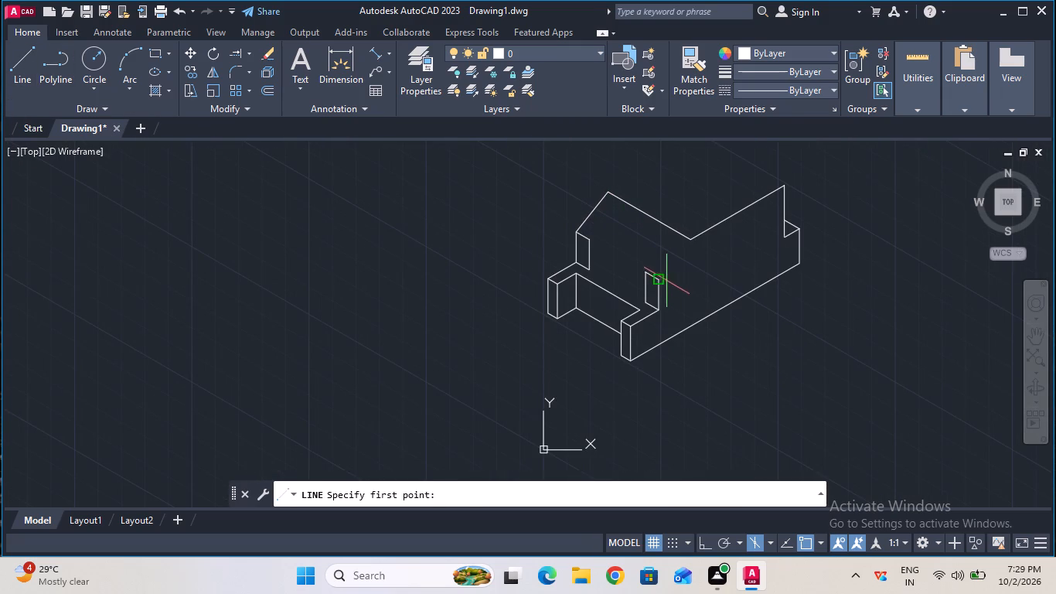
click(660, 283)
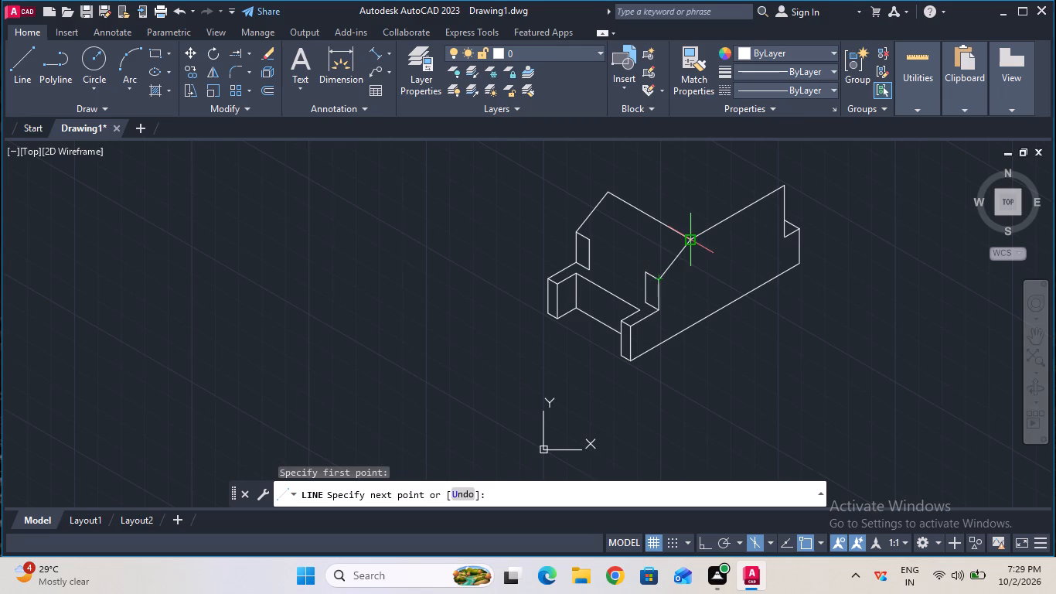
click(690, 243)
key(Escape)
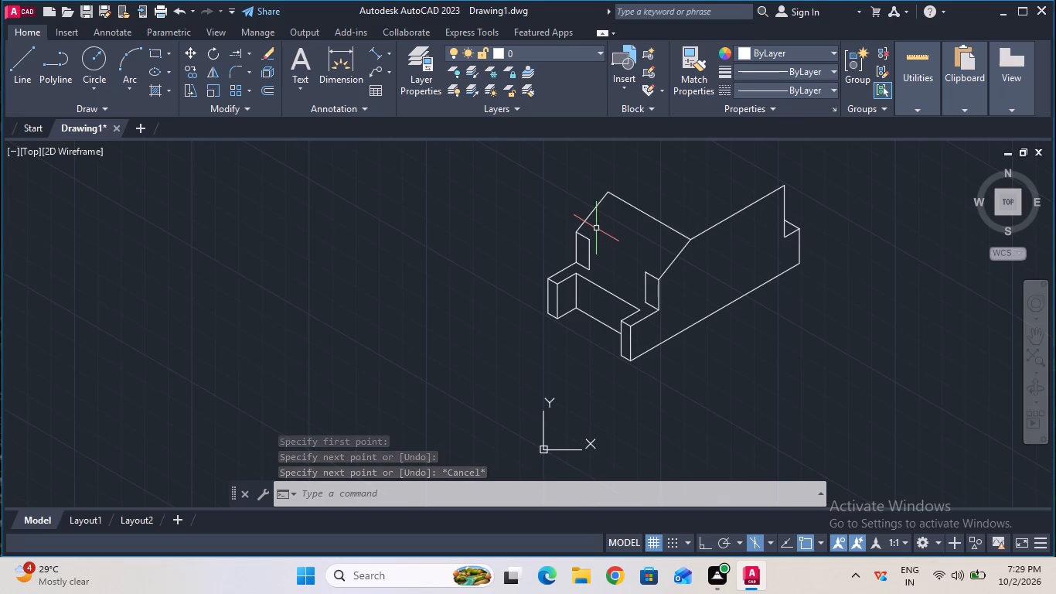
Copy the rear upright's slanted line 7 mm inward along the width direction, toward the front upright.
click(193, 75)
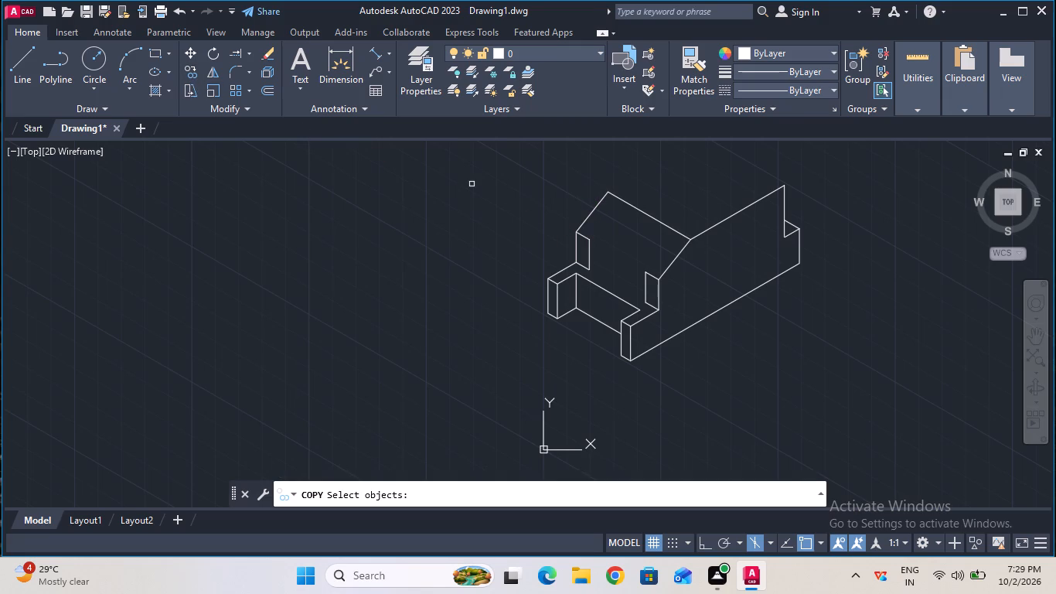
click(595, 210)
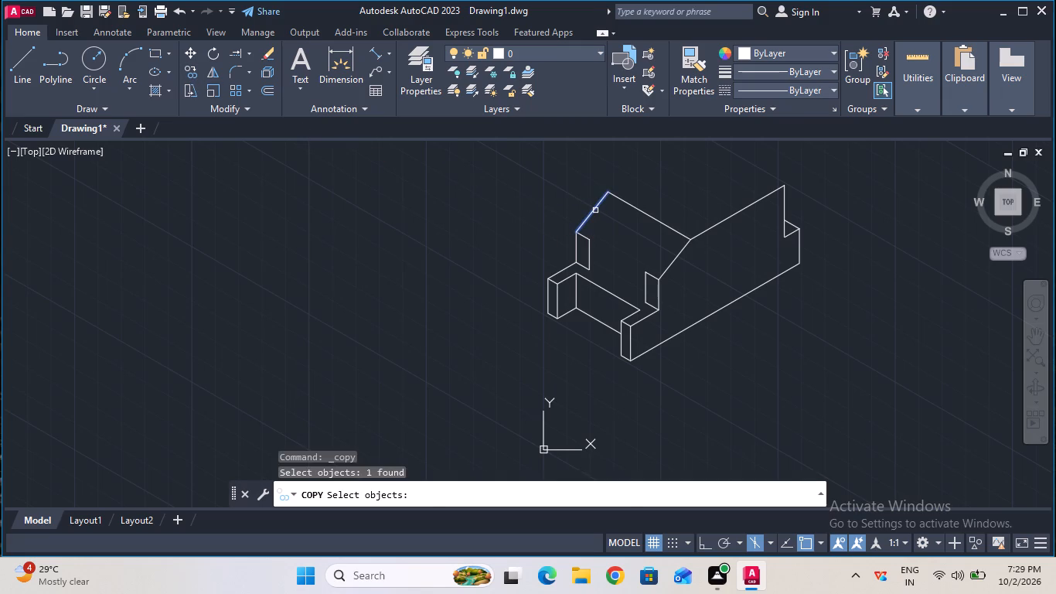
key(Return)
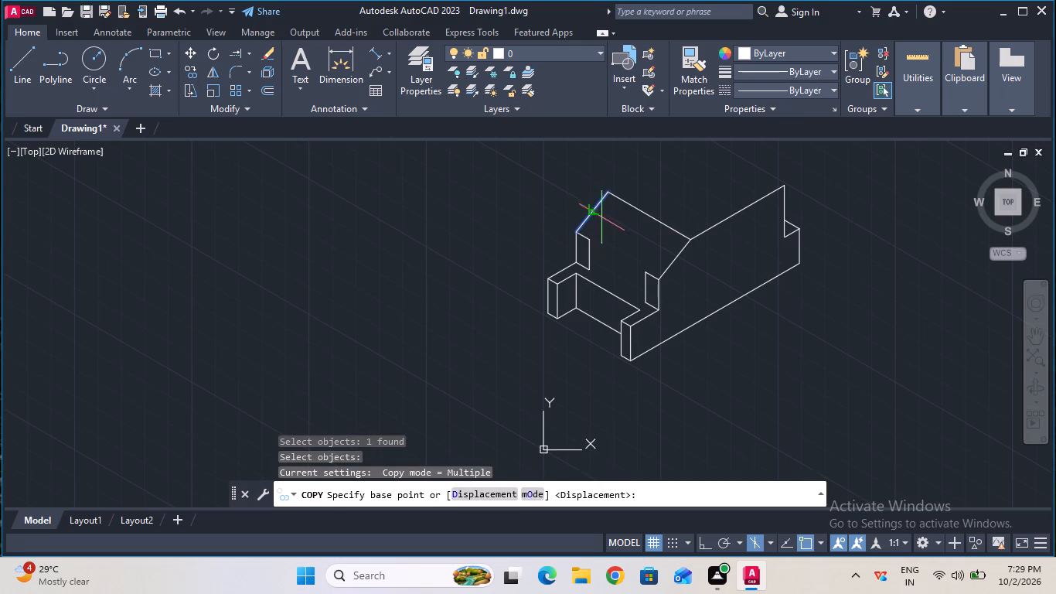
click(594, 212)
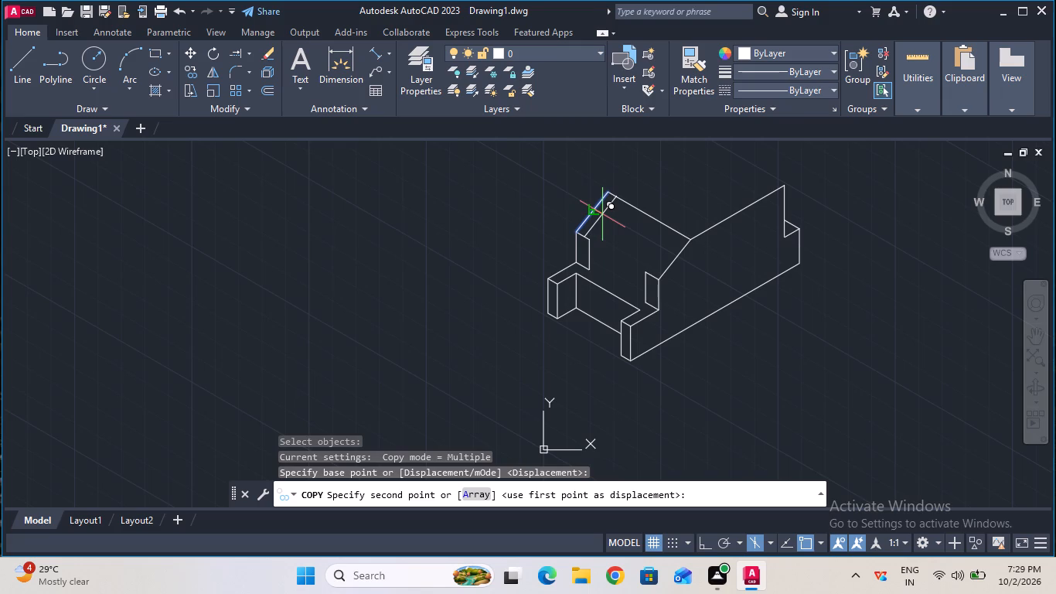
key(7)
key(Return)
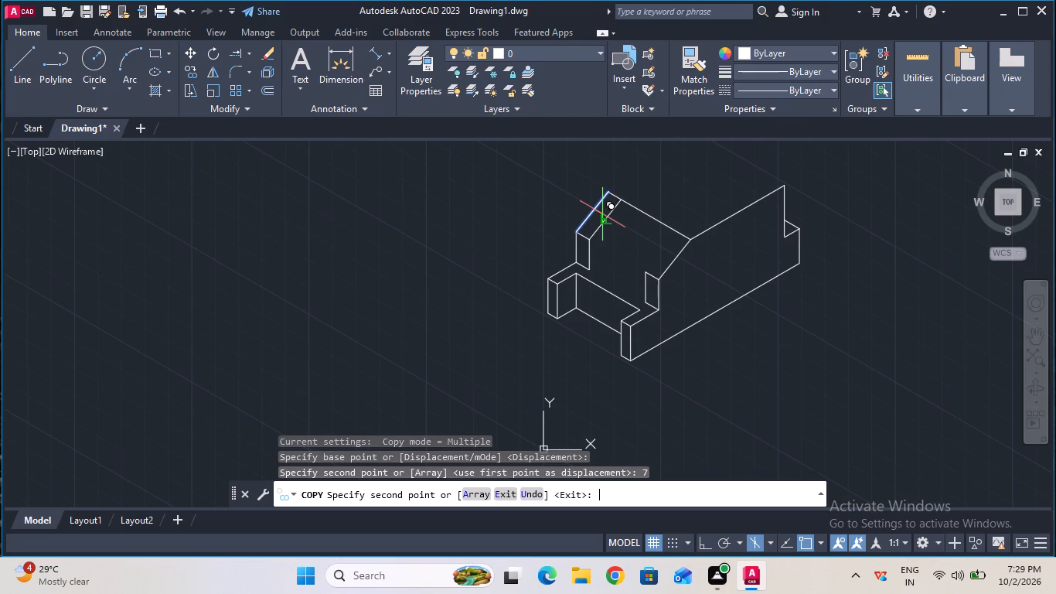
key(Escape)
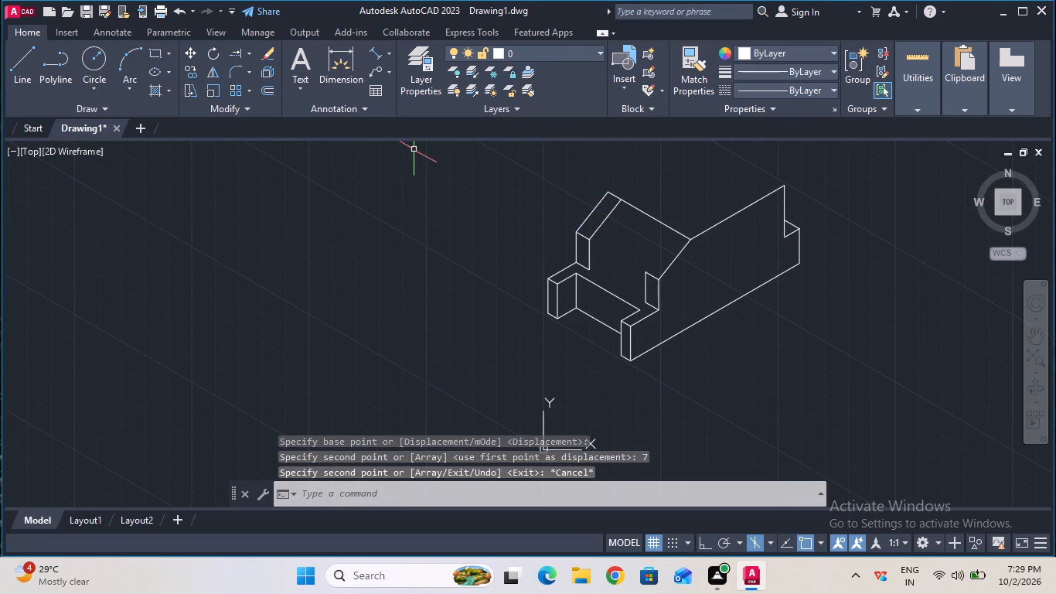
Copy the front upright's slanted line 7 mm inward along the width direction, toward the rear upright.
click(192, 70)
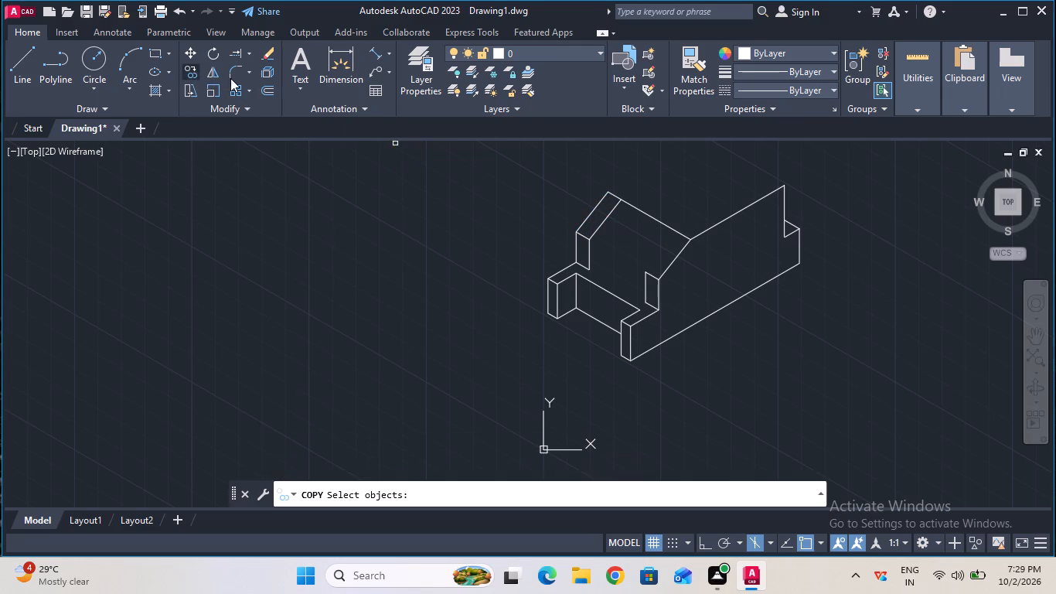
click(673, 257)
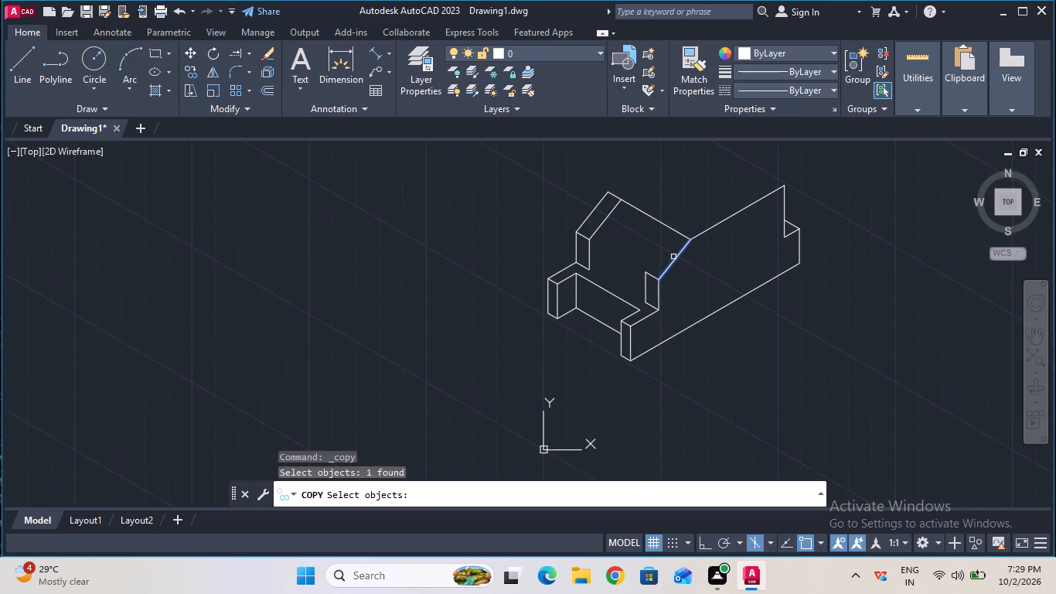
key(Return)
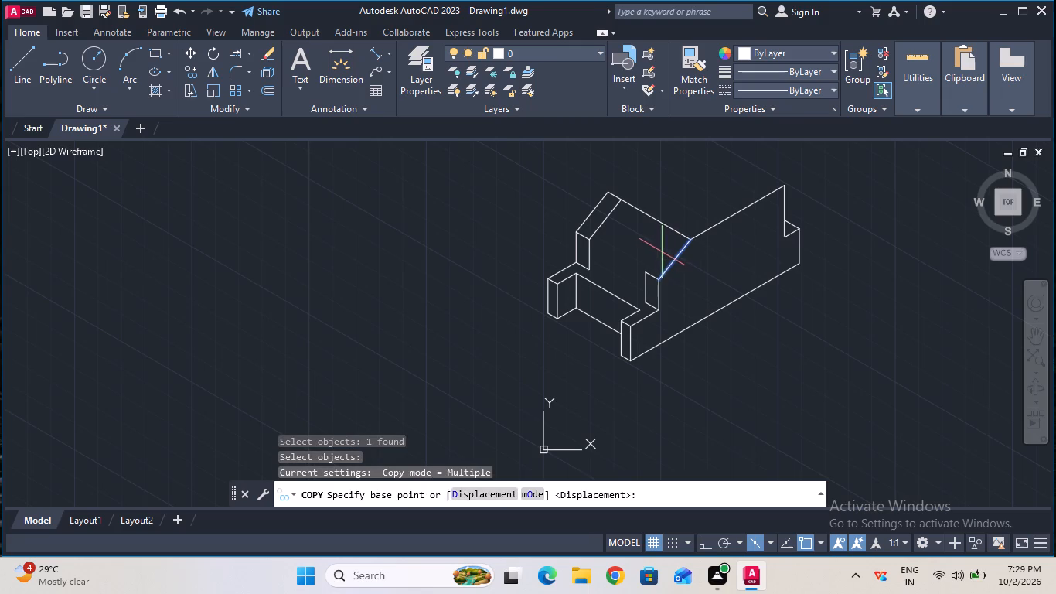
click(674, 261)
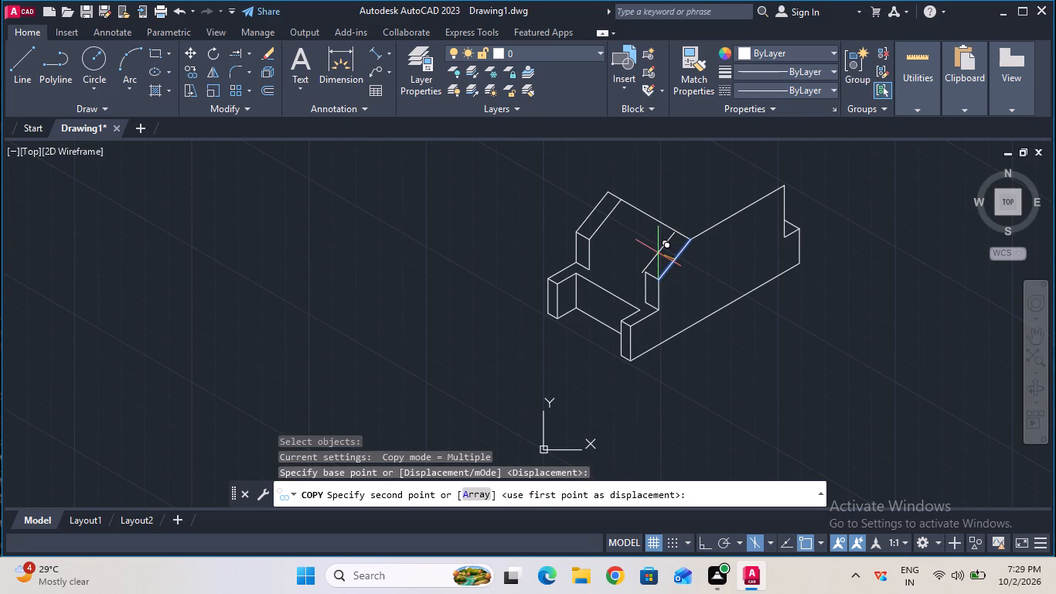
key(7)
key(Return)
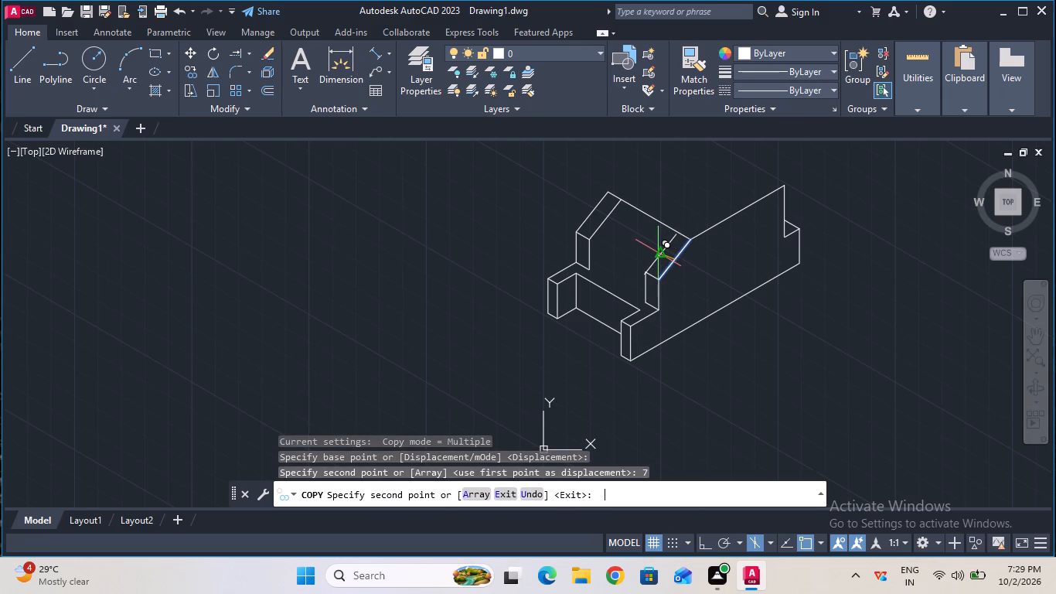
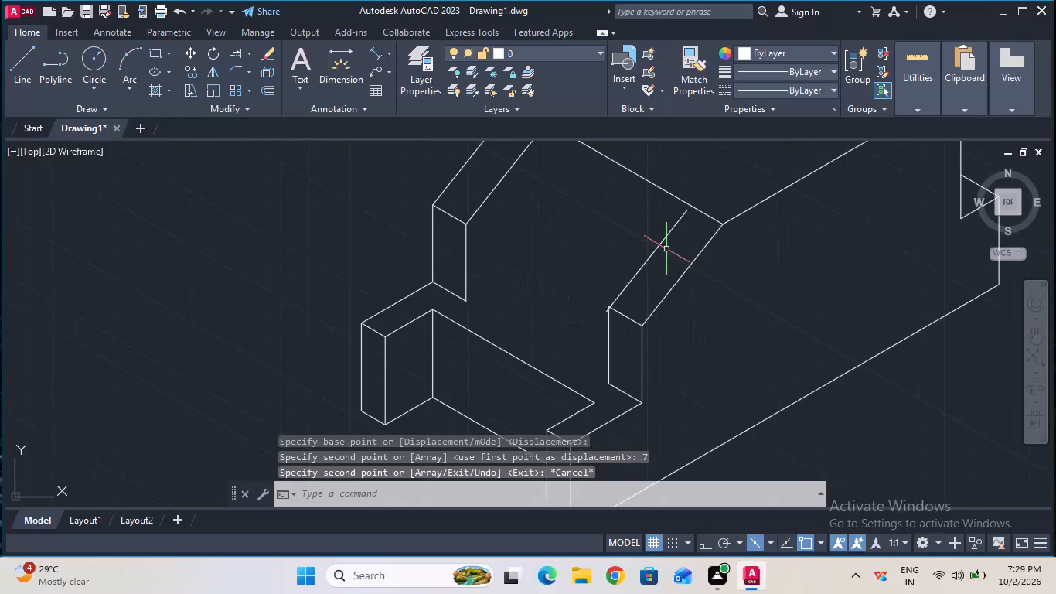
Erase the misaligned inner copy of the front upright's slanted line.
click(659, 247)
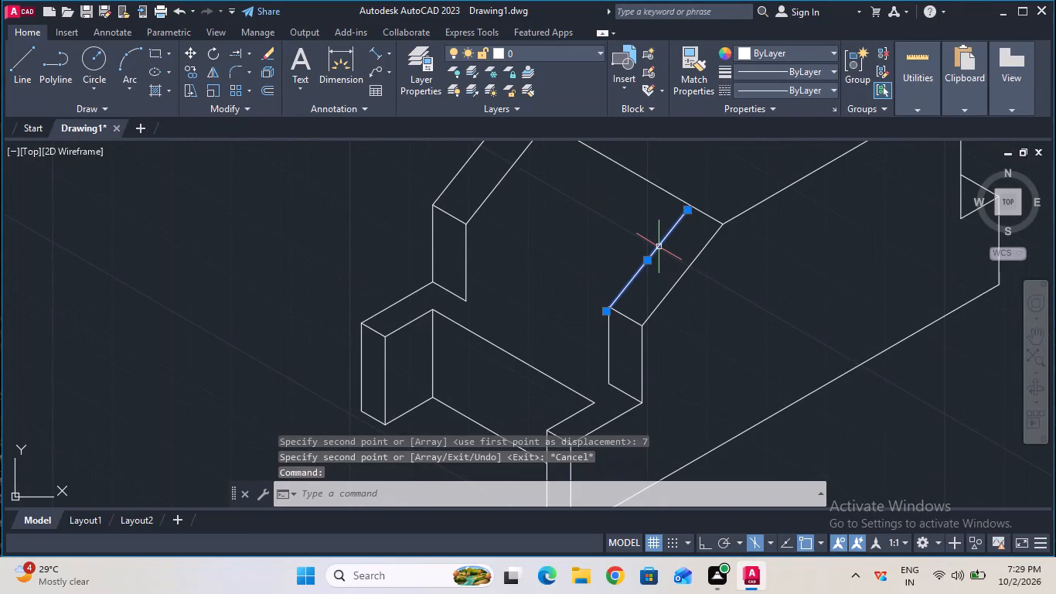
key(Delete)
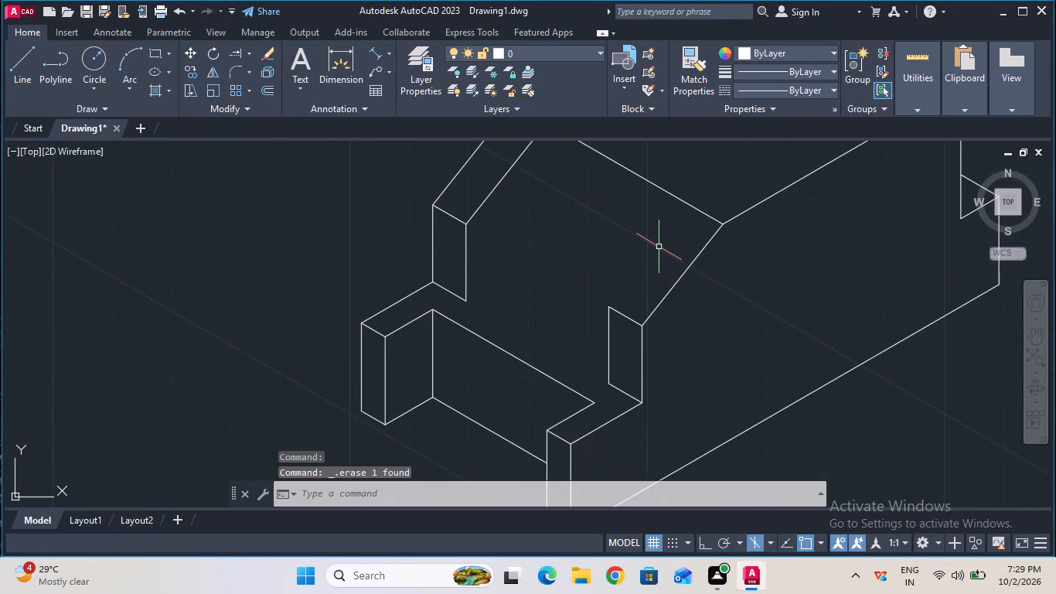
With Ortho on, copy the front upright's slanted line 7 mm inward along the width direction, toward the rear upright.
key(F8)
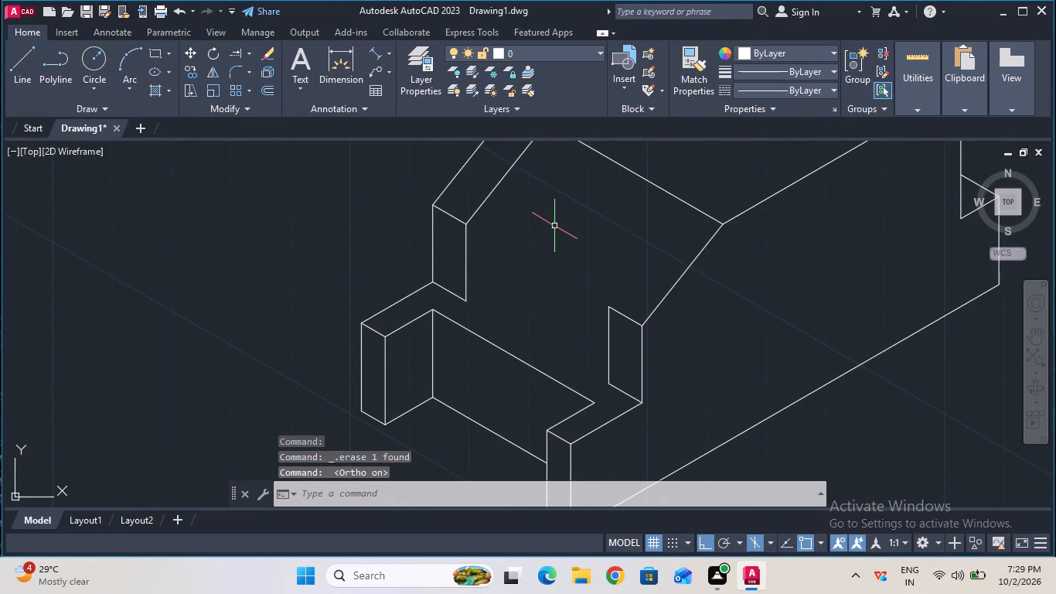
ctrl+scroll(554, 225, down, 1)
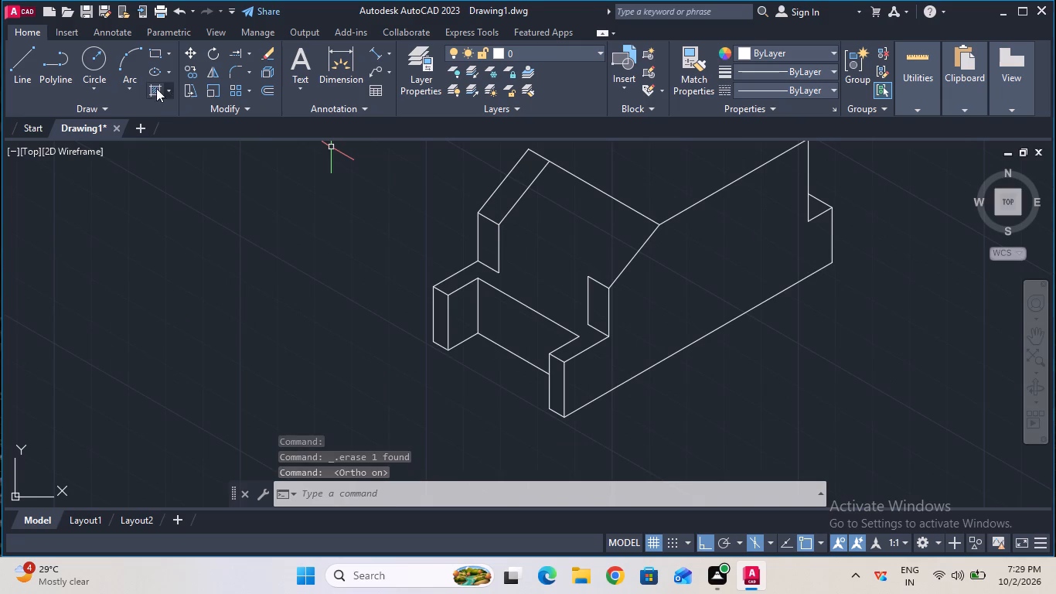
click(185, 65)
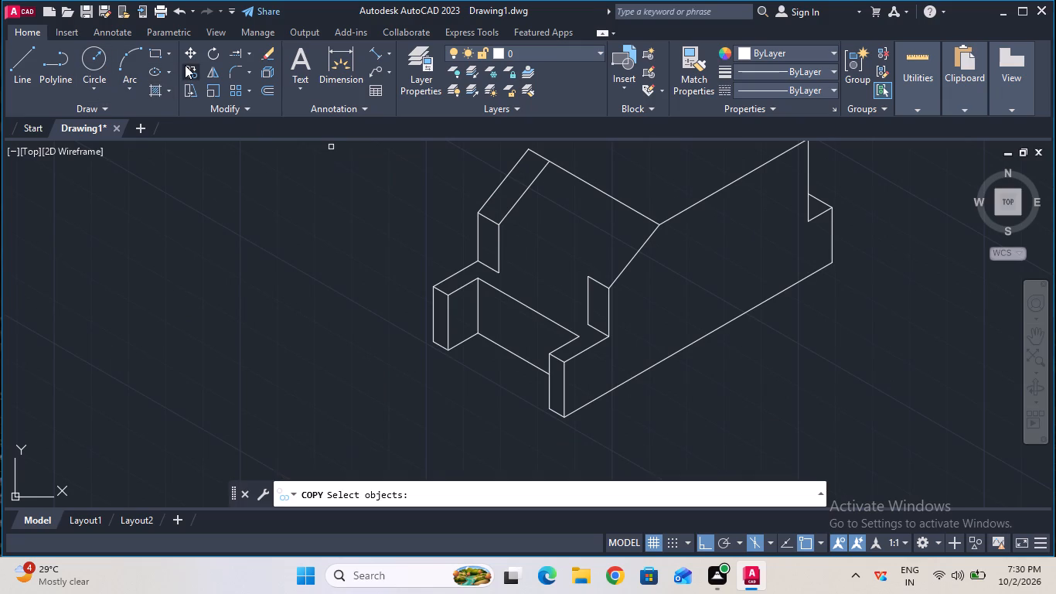
click(630, 258)
key(Return)
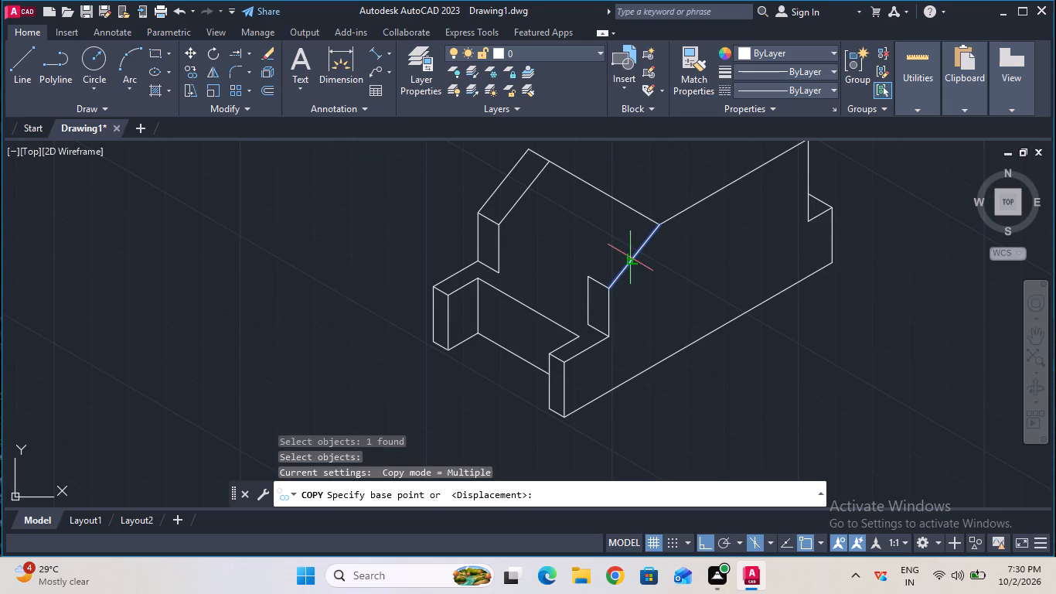
click(632, 263)
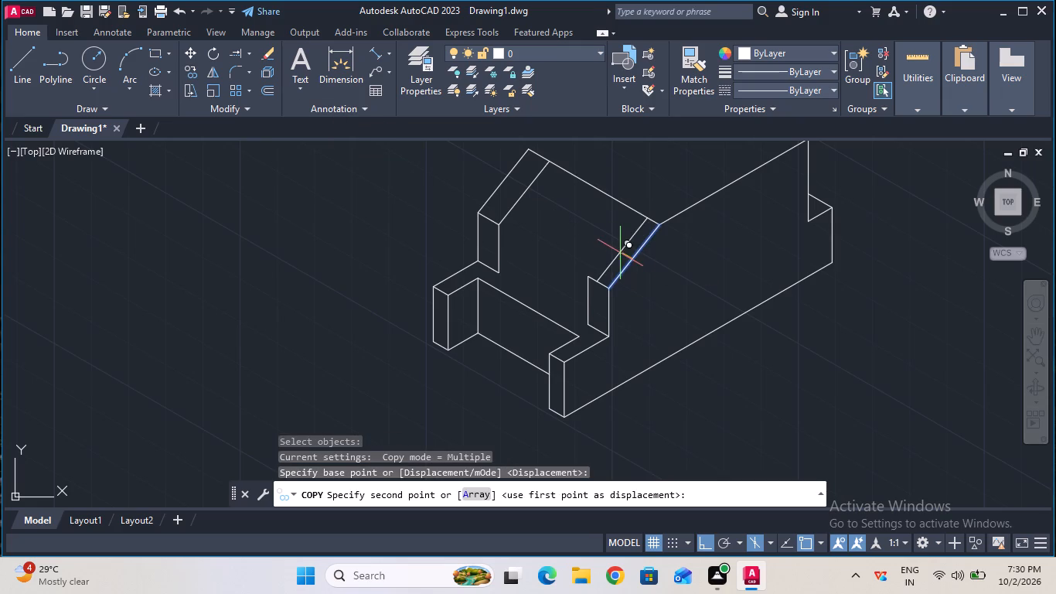
key(7)
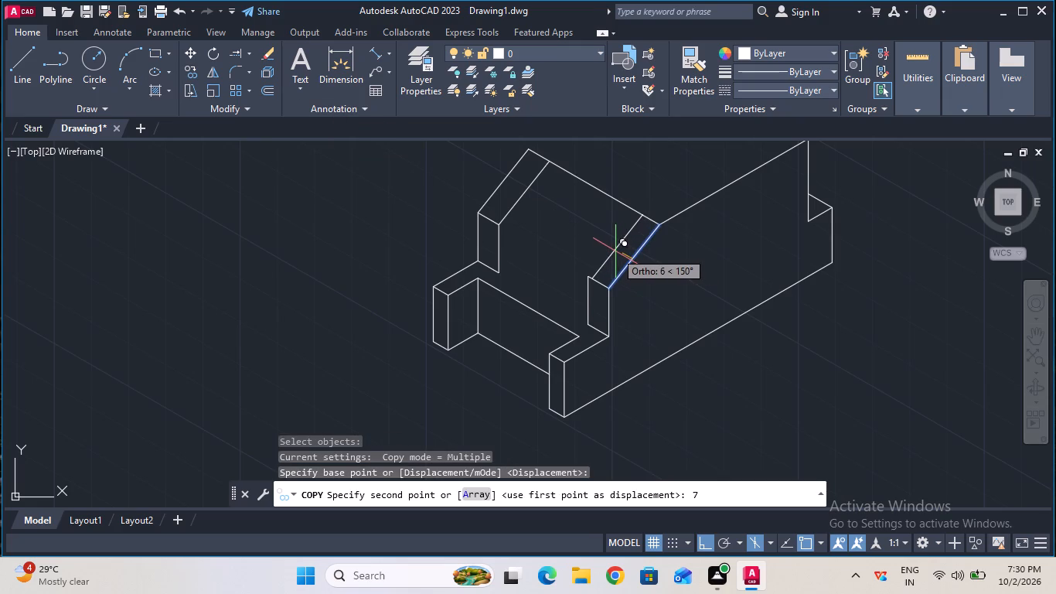
key(Return)
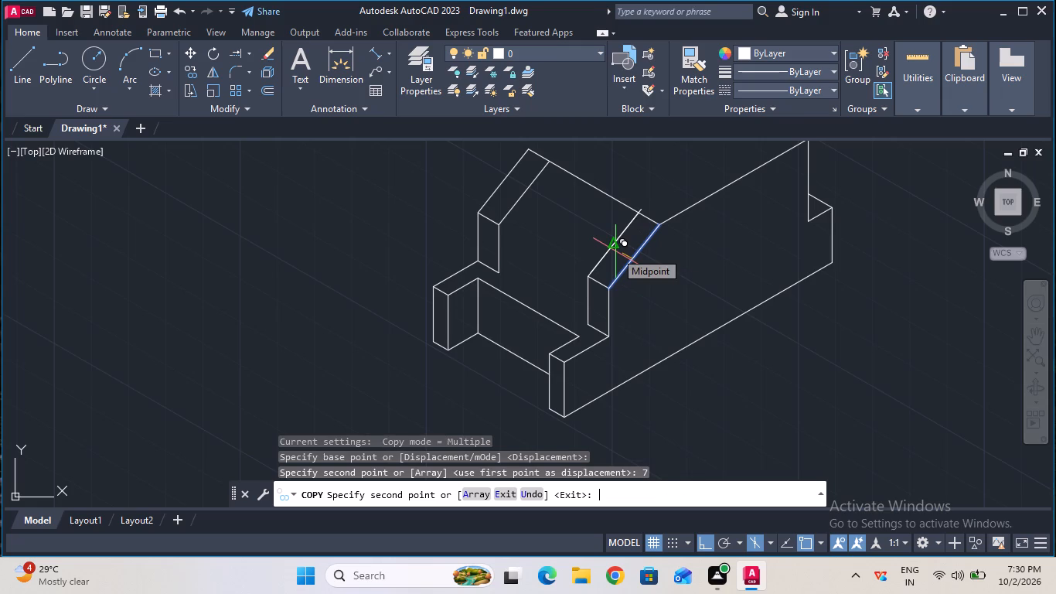
key(Escape)
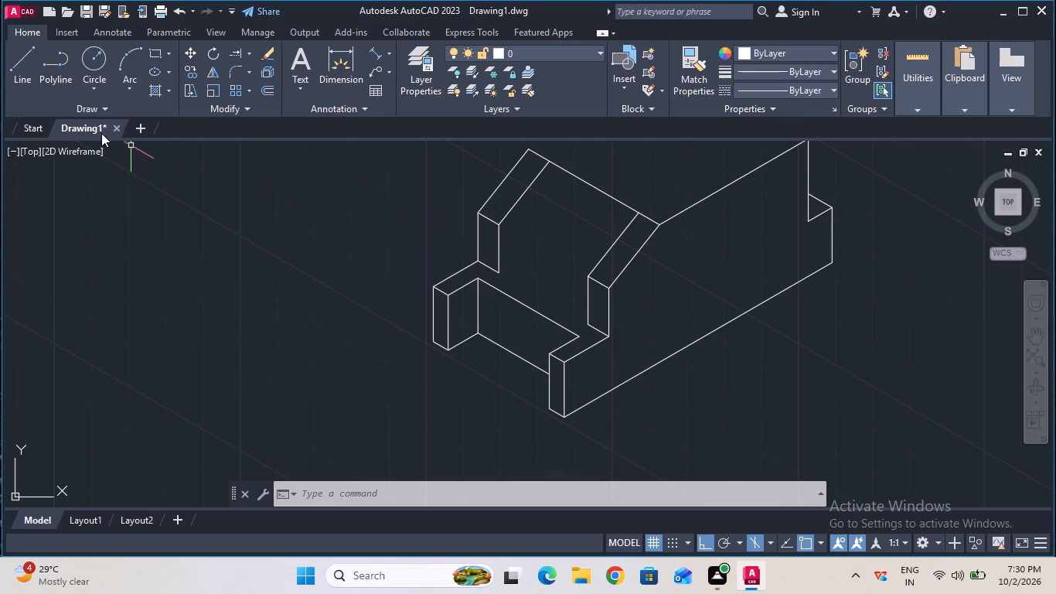
Draw a 24 mm vertical line down from the upper end of the rear upright's inner slanted line.
ctrl+scroll(334, 245, down, 1)
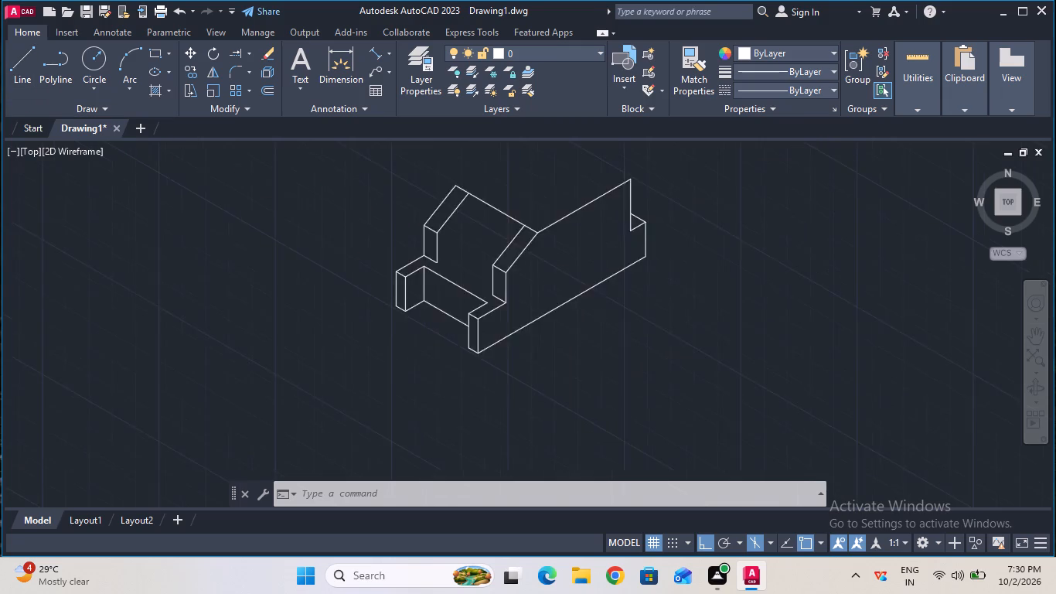
ctrl+scroll(334, 245, down, 2)
ctrl+scroll(334, 245, up, 2)
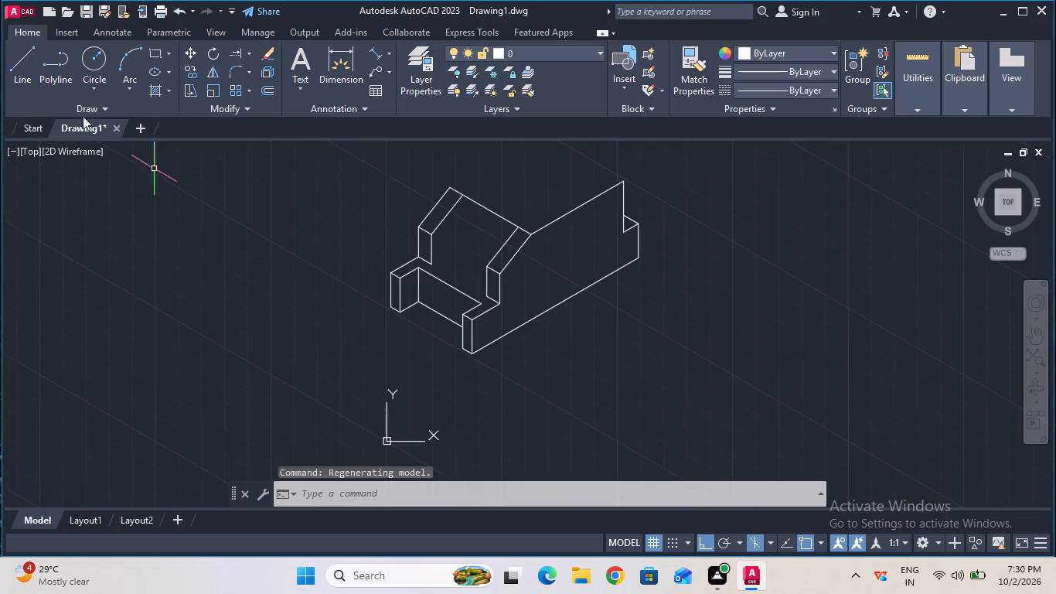
click(26, 70)
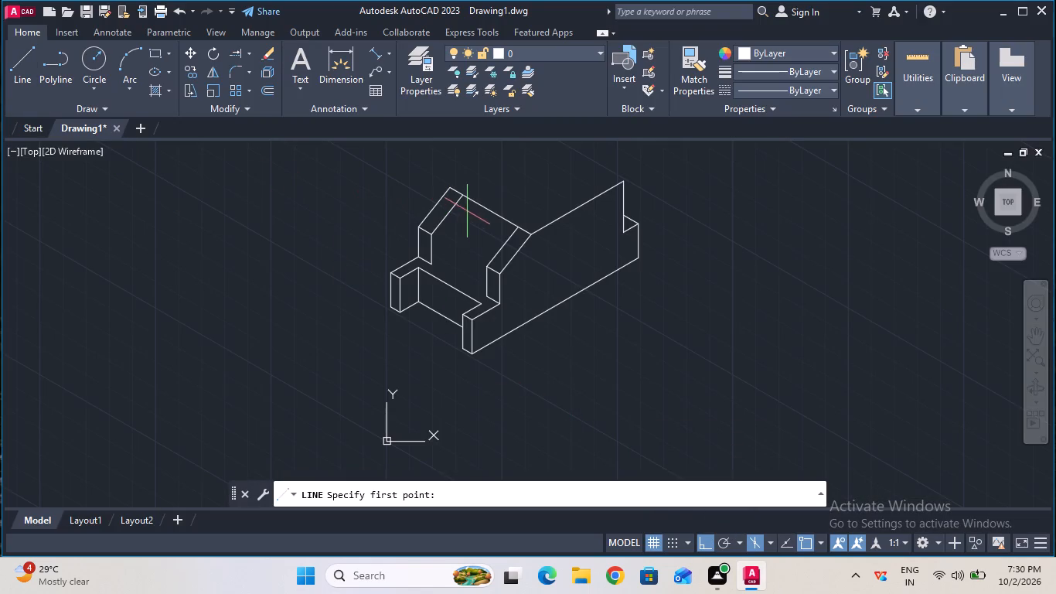
click(463, 199)
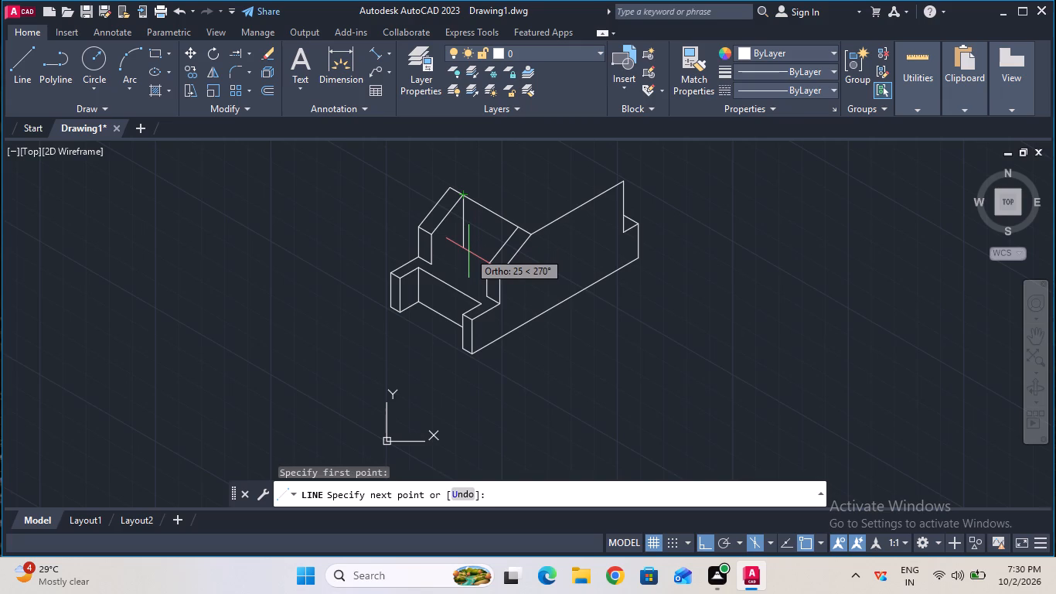
key(2)
key(4)
key(Return)
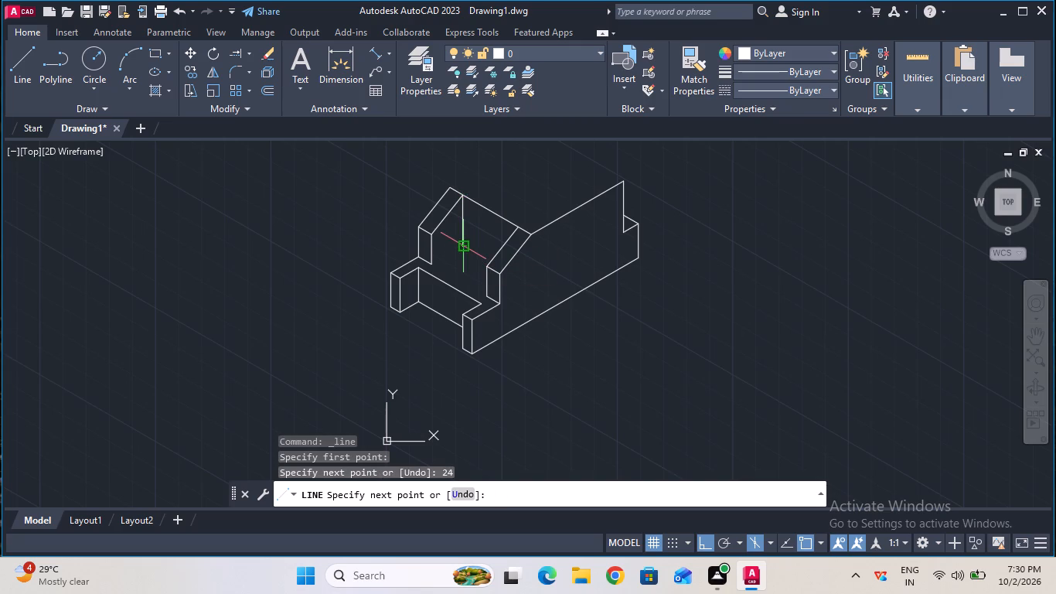
key(Escape)
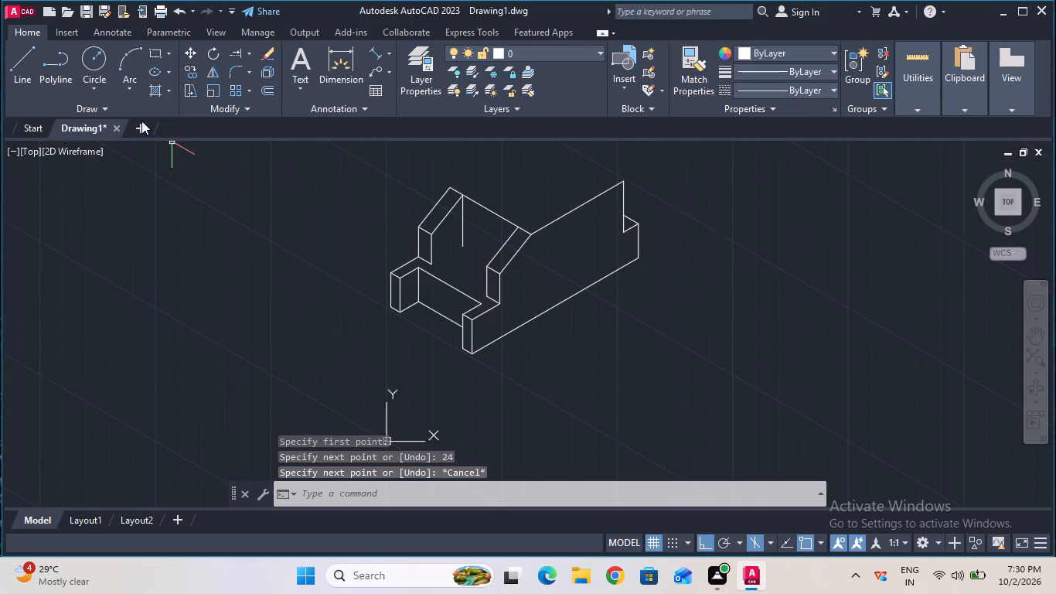
Draw a line from the rear upright's inner bottom corner to the lower end of the 24 mm vertical line.
click(34, 77)
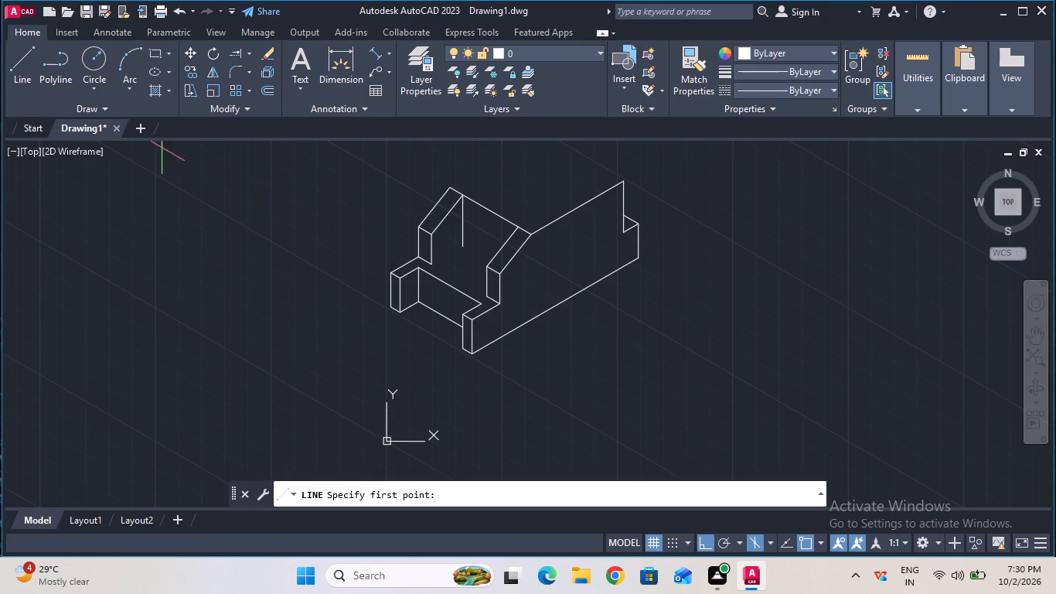
click(433, 264)
click(462, 247)
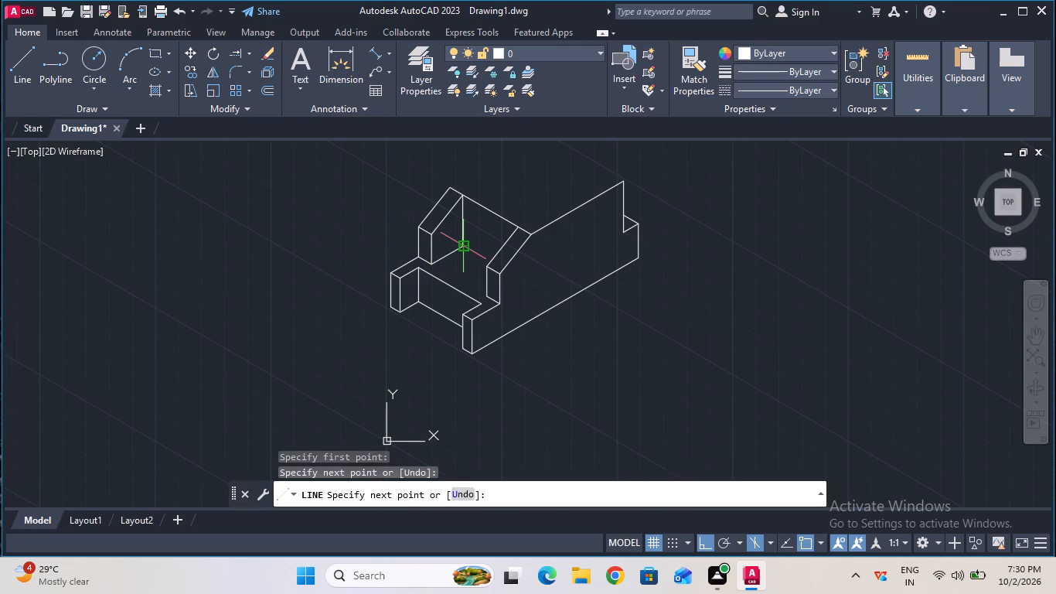
key(Escape)
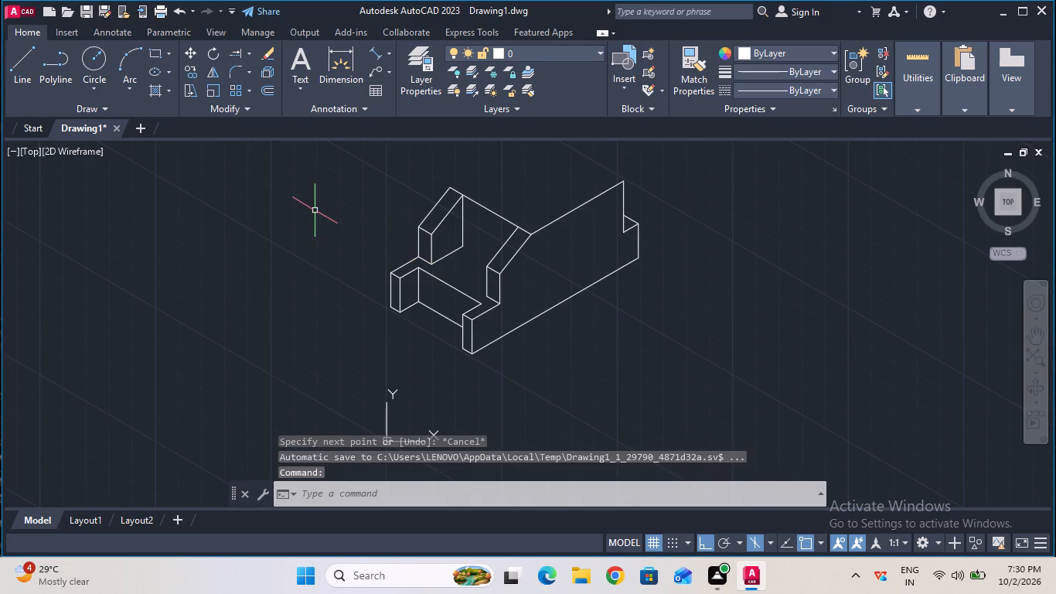
On the top isoplane, draw a 5 mm width-direction line from the 24 mm line's lower end and extend it to the front inner slanted line.
click(21, 60)
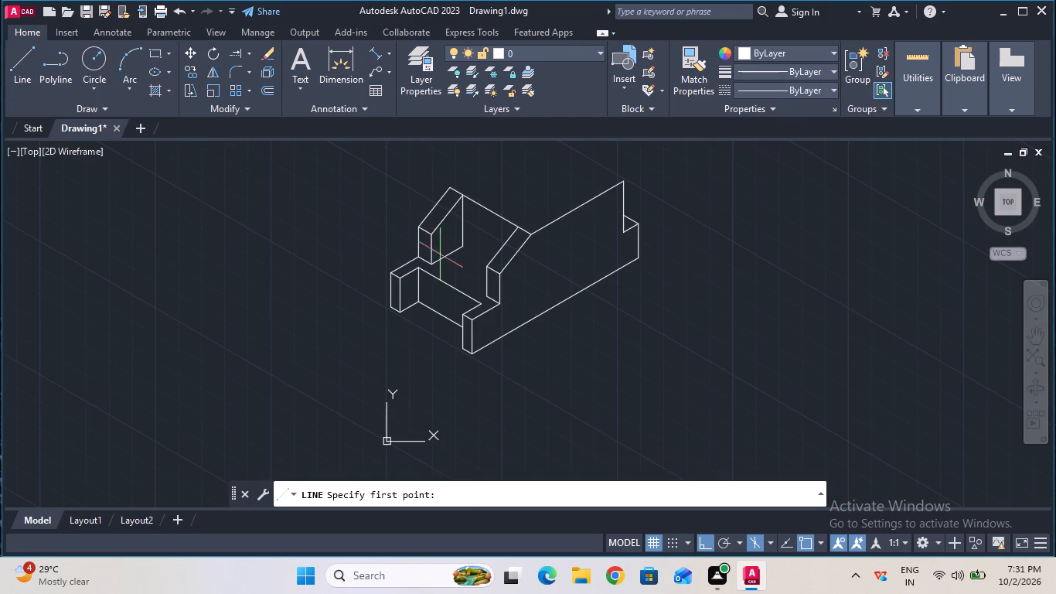
click(465, 250)
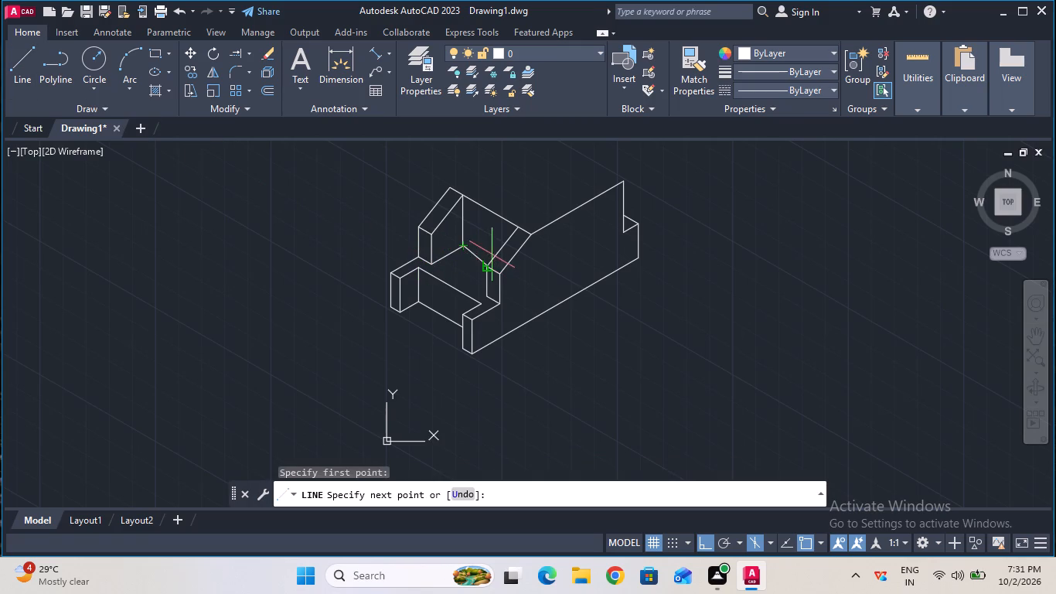
key(F5)
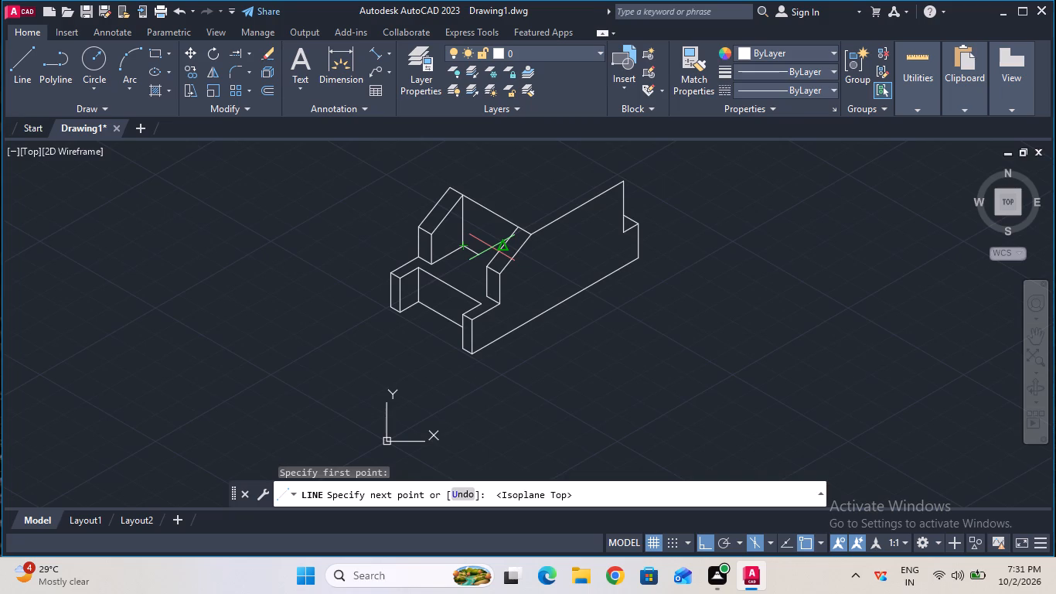
key(5)
key(Return)
key(Escape)
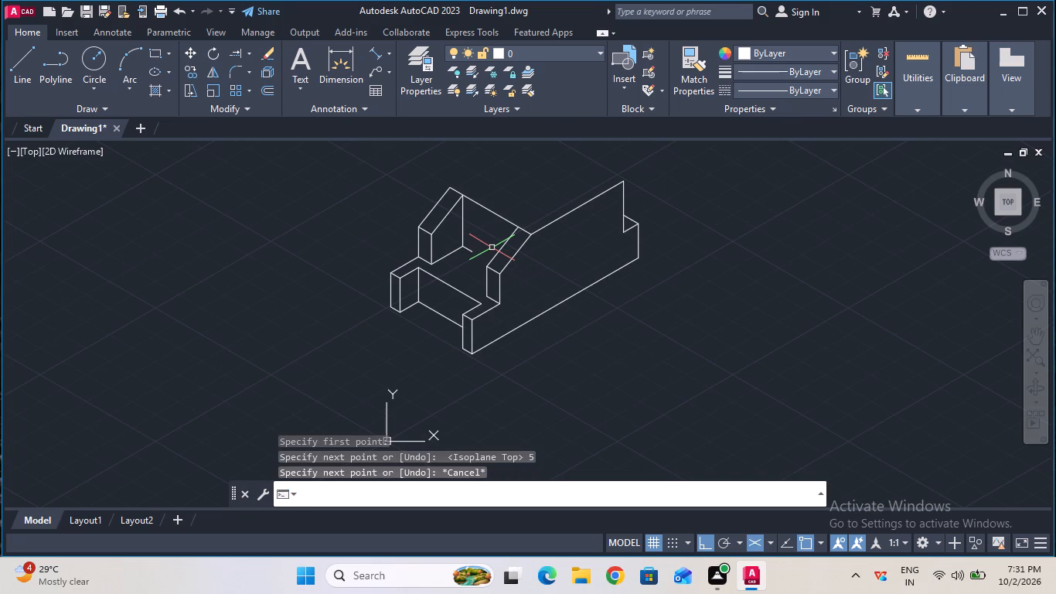
click(241, 53)
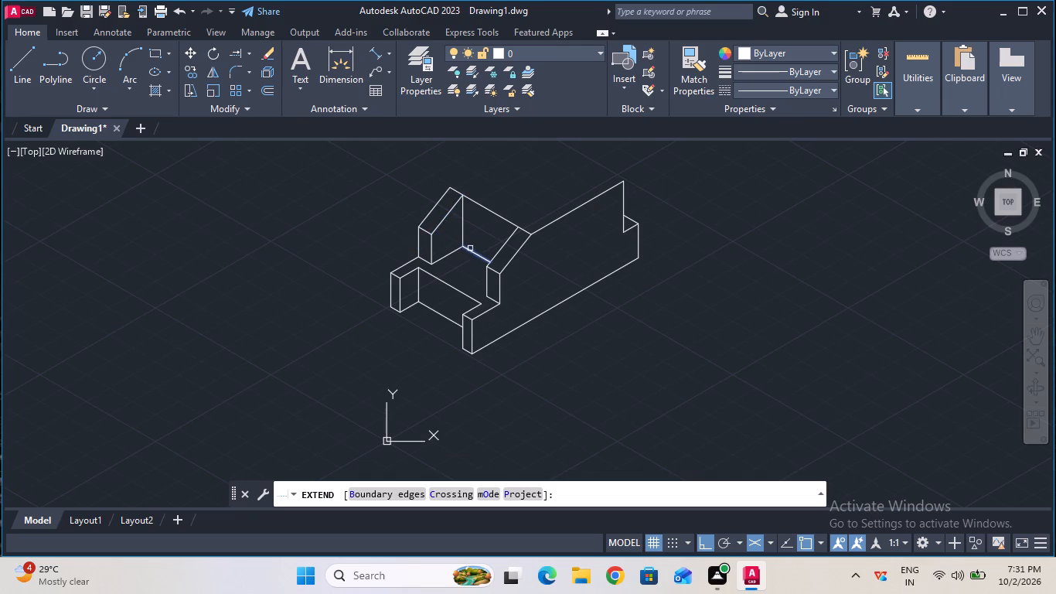
click(472, 251)
key(Escape)
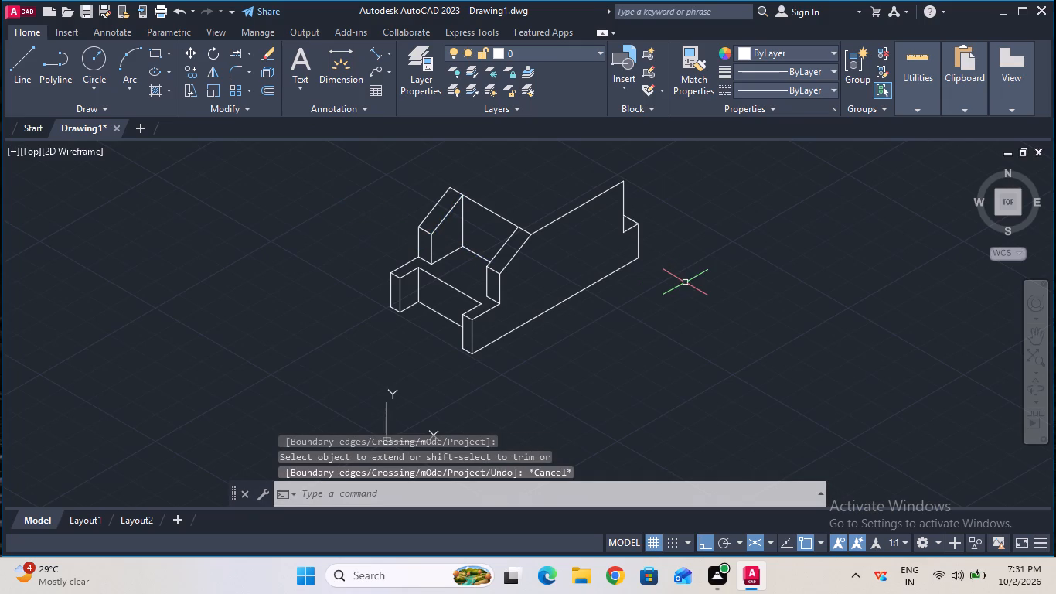
Draw the top face's rear edge 50 mm long from the rear outer slanted line's upper end, and close the far edge to the front side's top corner.
click(1032, 339)
drag(810, 301, 847, 356)
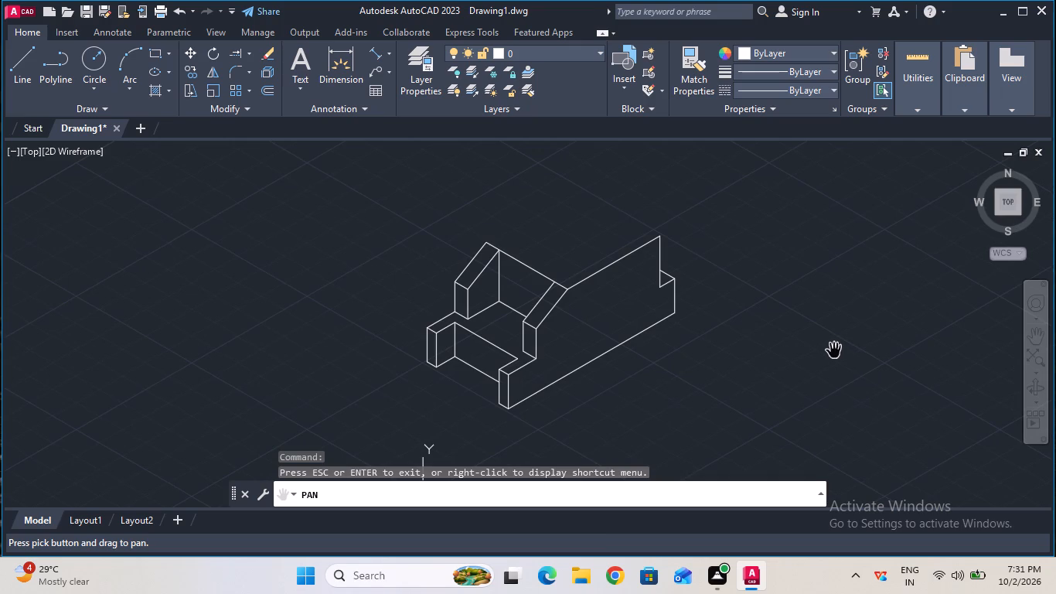
key(Escape)
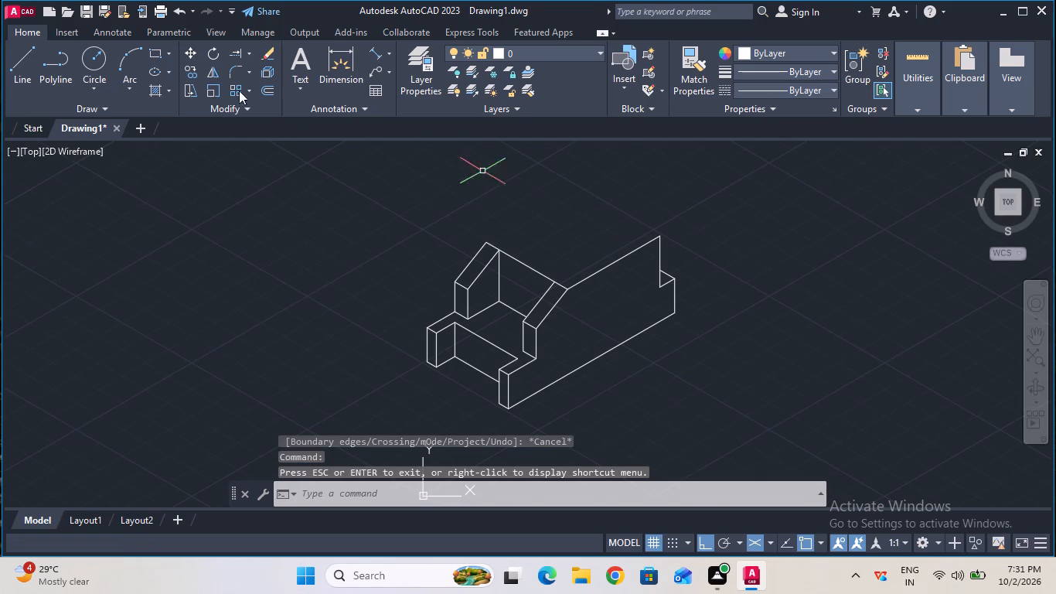
click(28, 50)
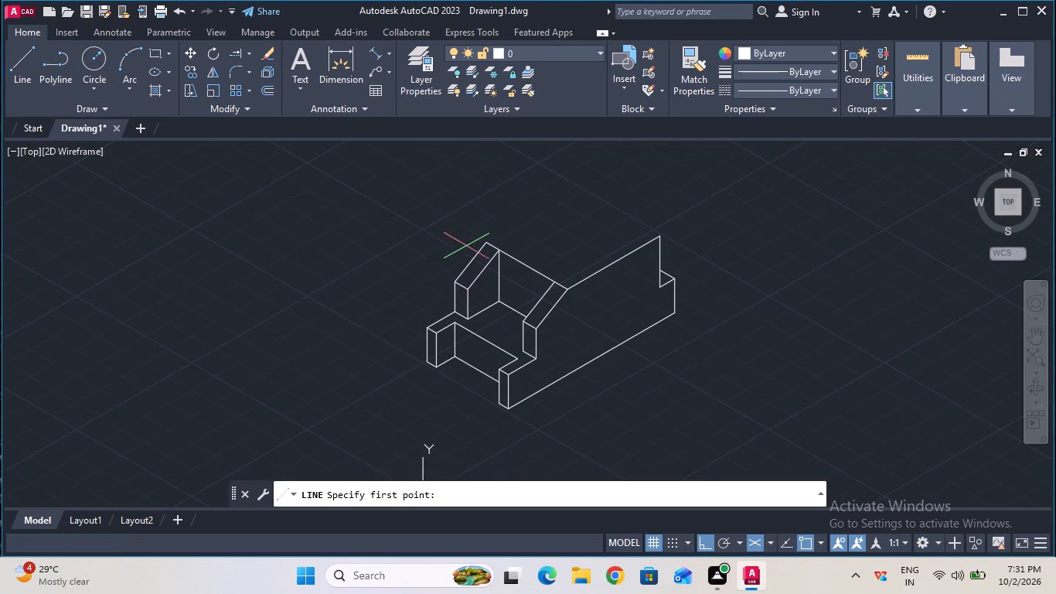
click(485, 242)
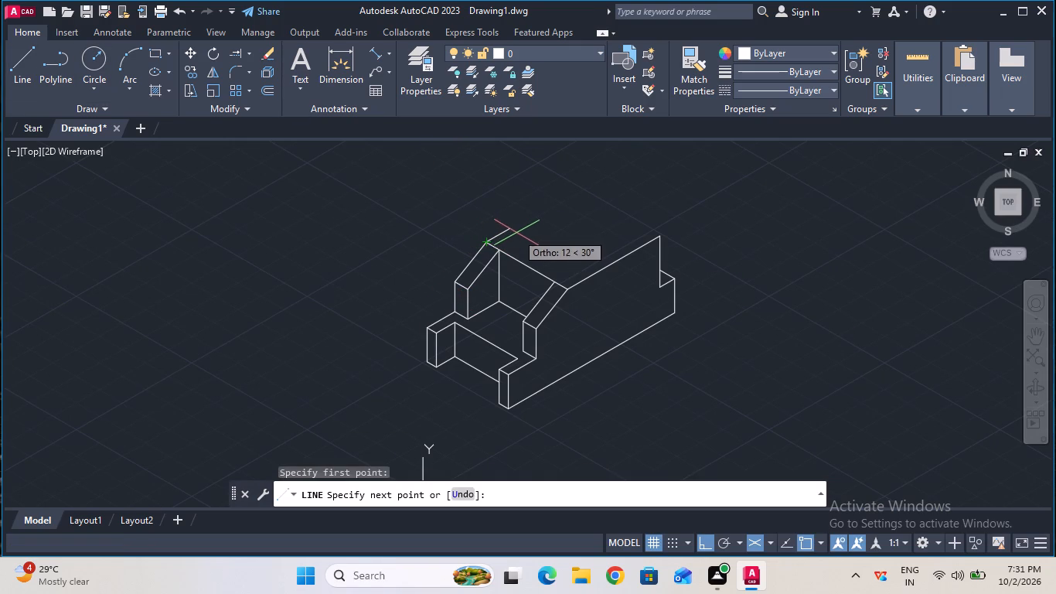
key(5)
key(0)
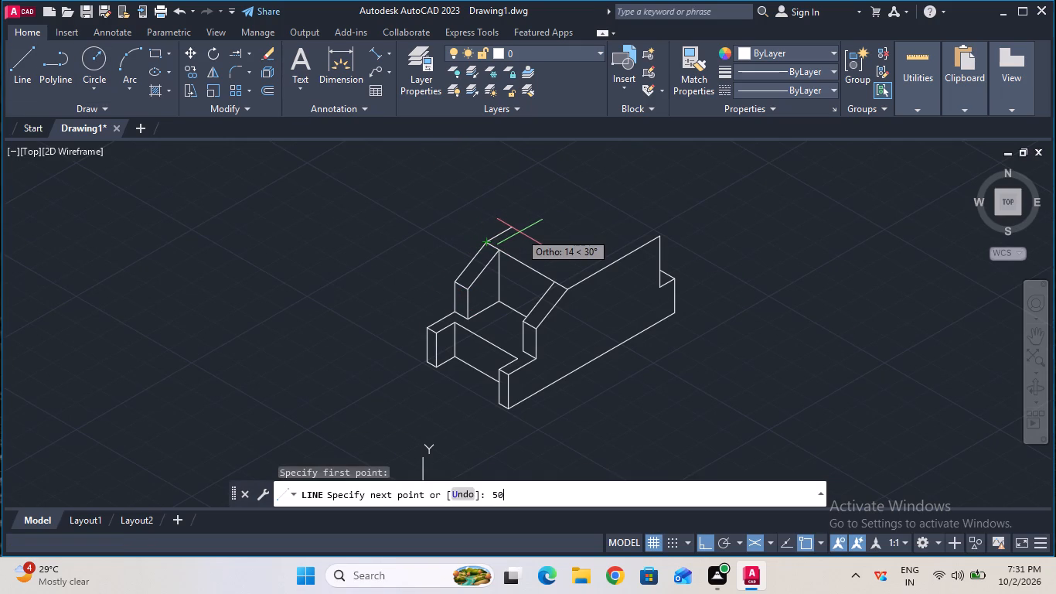
key(Return)
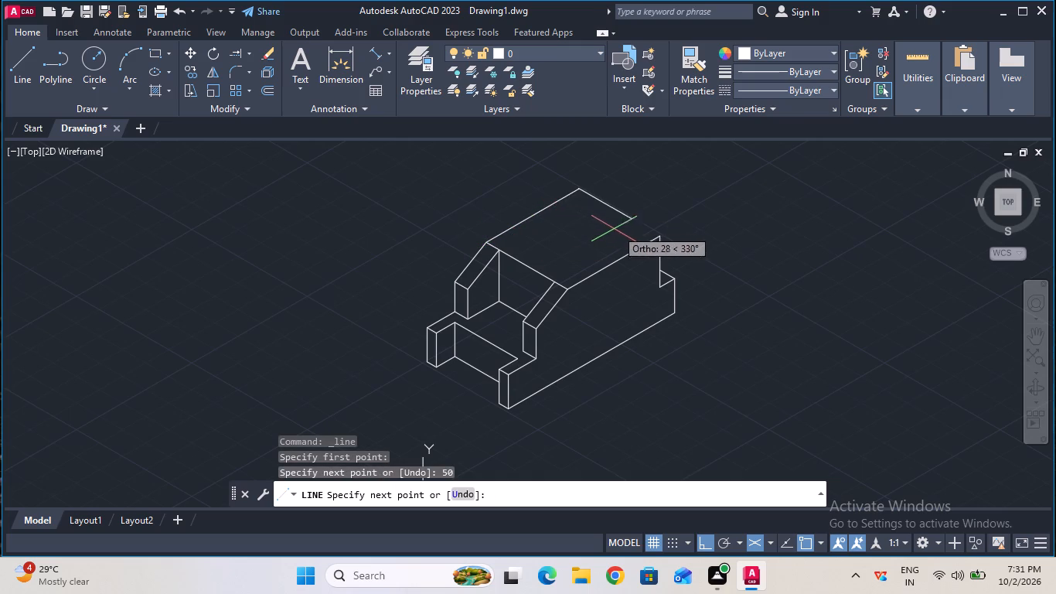
click(663, 240)
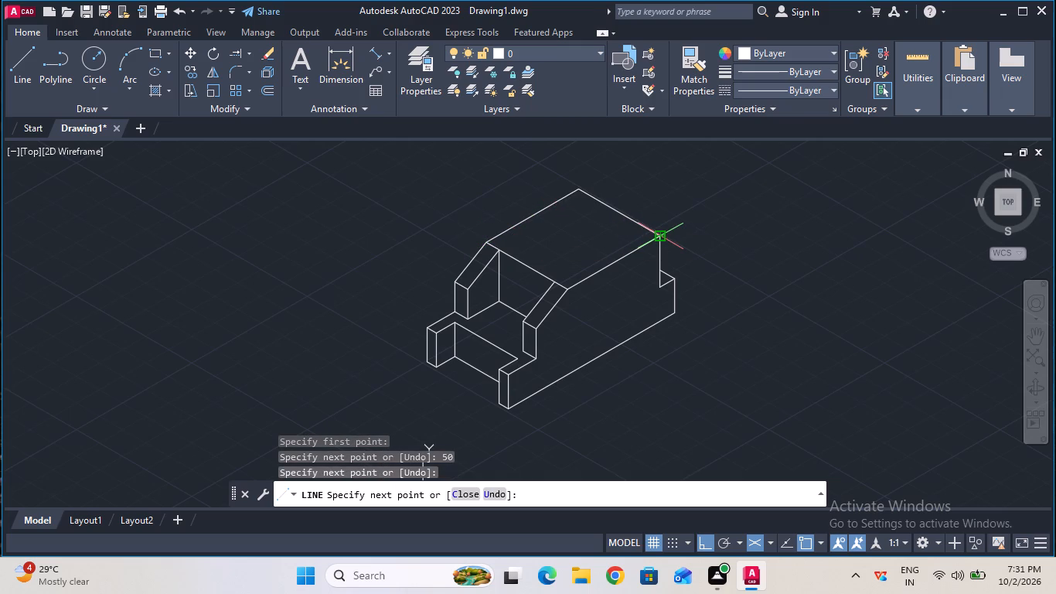
key(Escape)
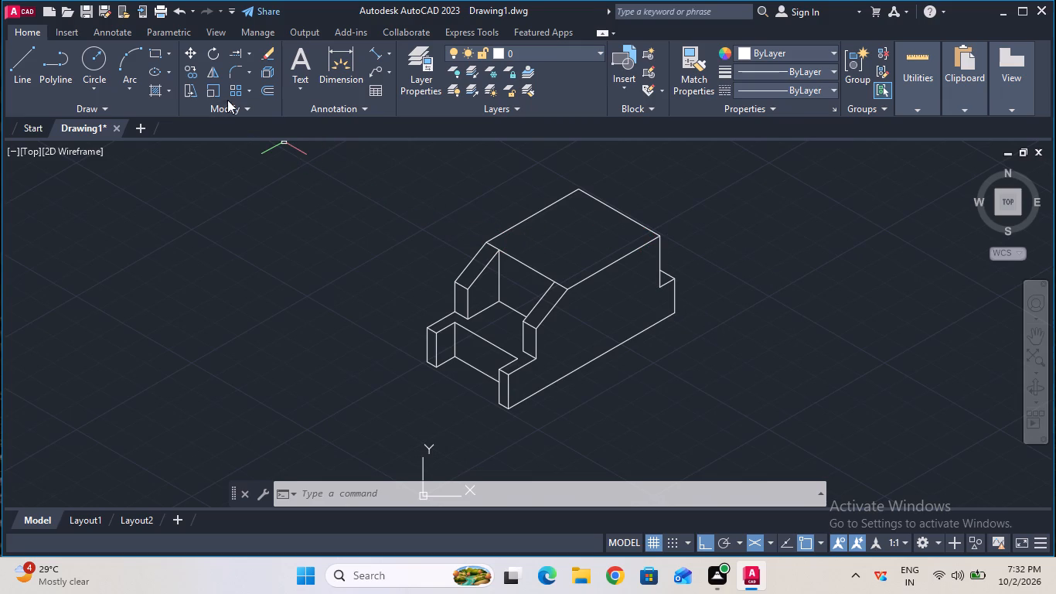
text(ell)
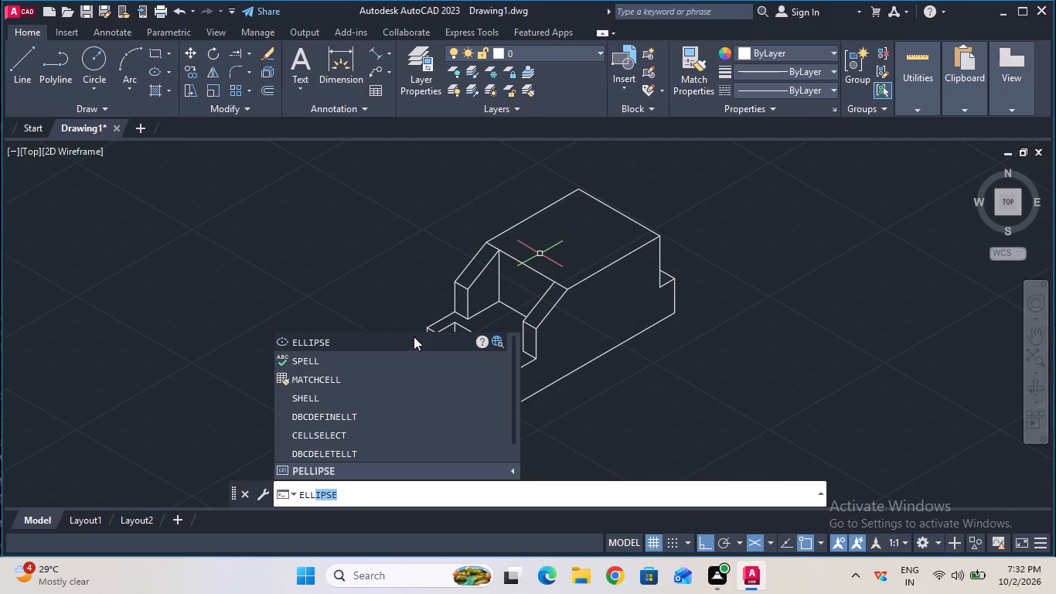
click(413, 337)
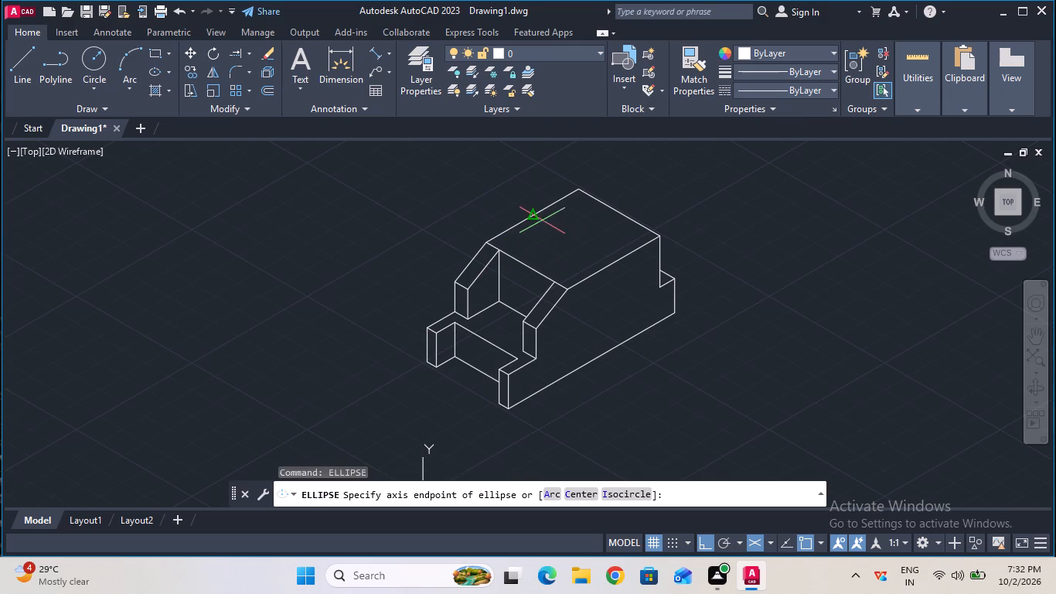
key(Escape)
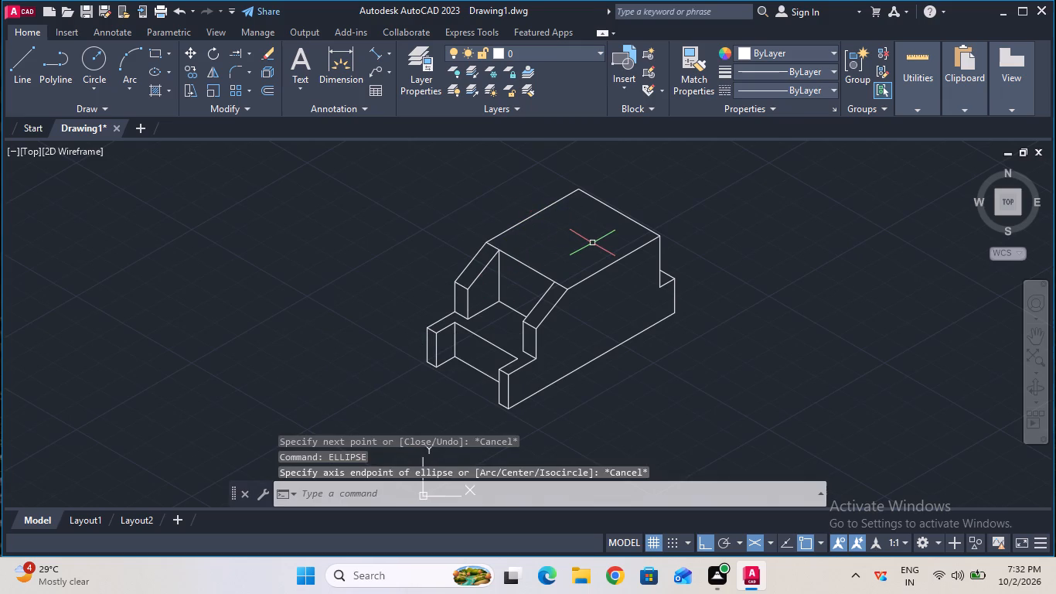
Add a centerline midway between the top face's two long edges.
text(cl)
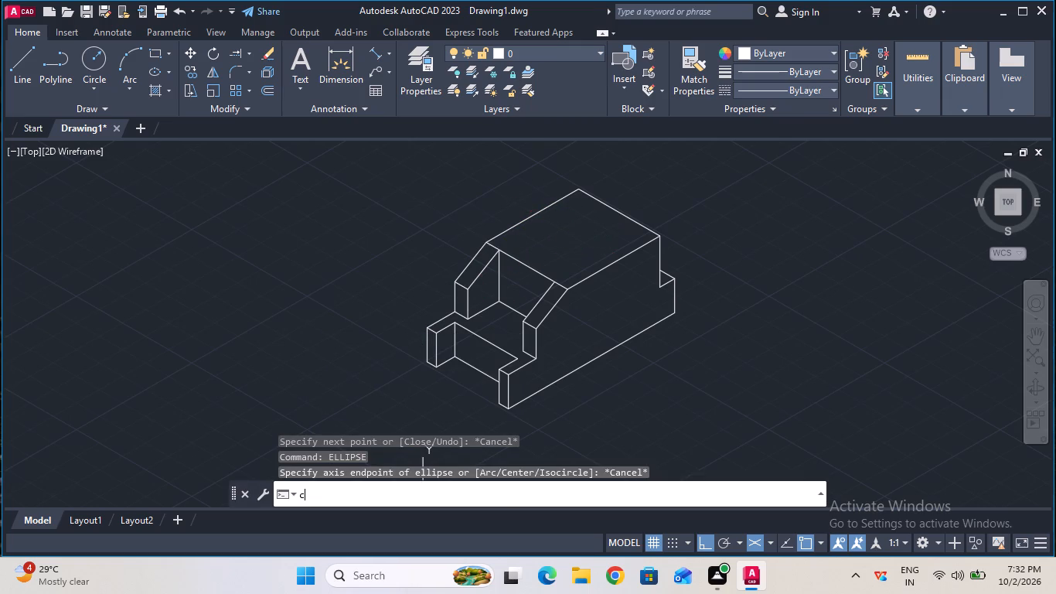
click(402, 325)
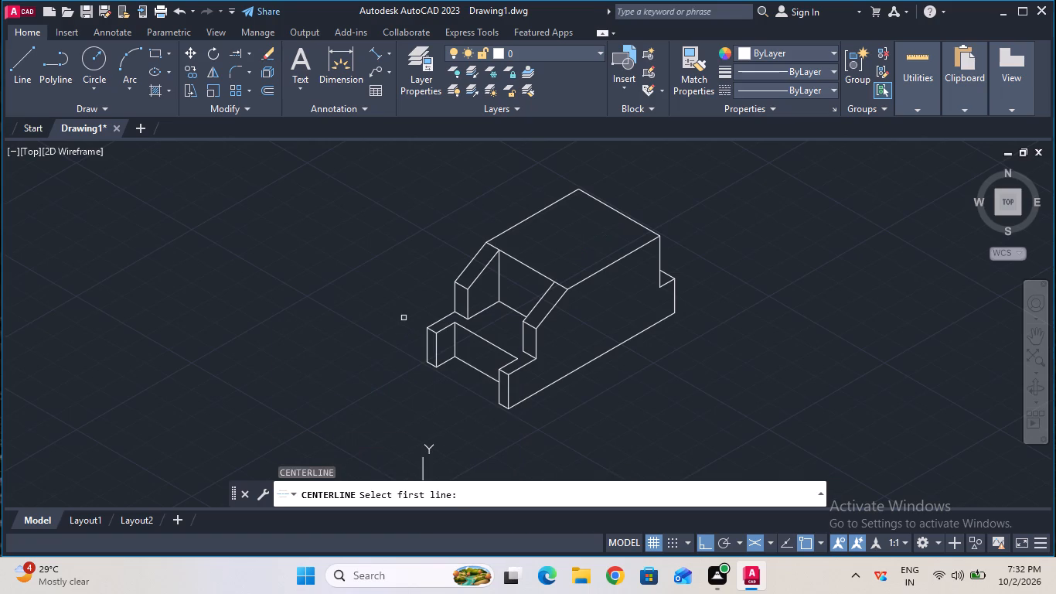
click(530, 216)
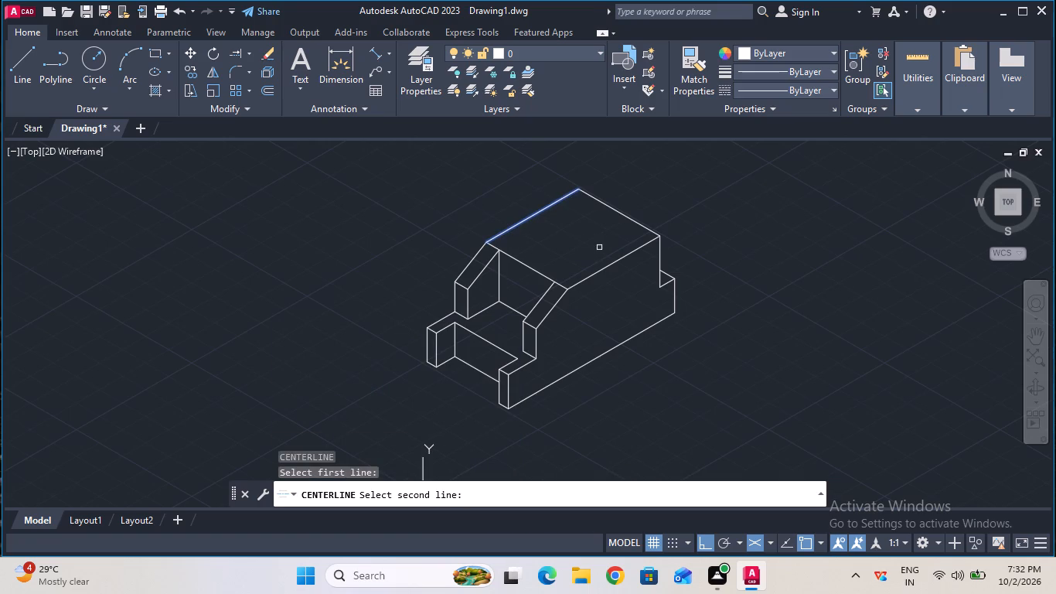
click(613, 262)
key(Escape)
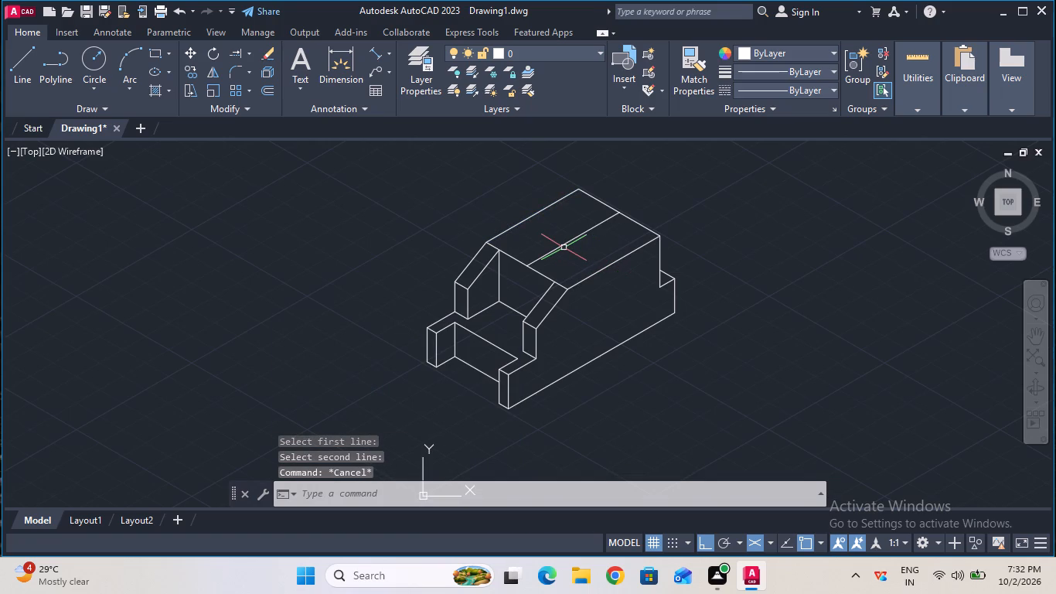
Explode the top face's centerline into a plain line.
ctrl+scroll(564, 247, up, 3)
ctrl+scroll(564, 247, down, 2)
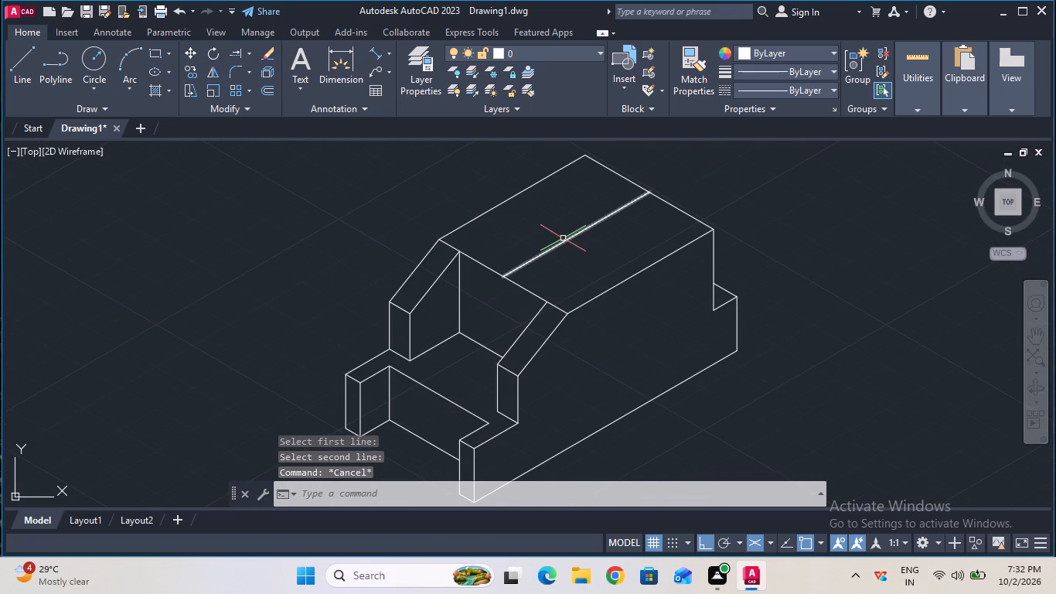
click(563, 238)
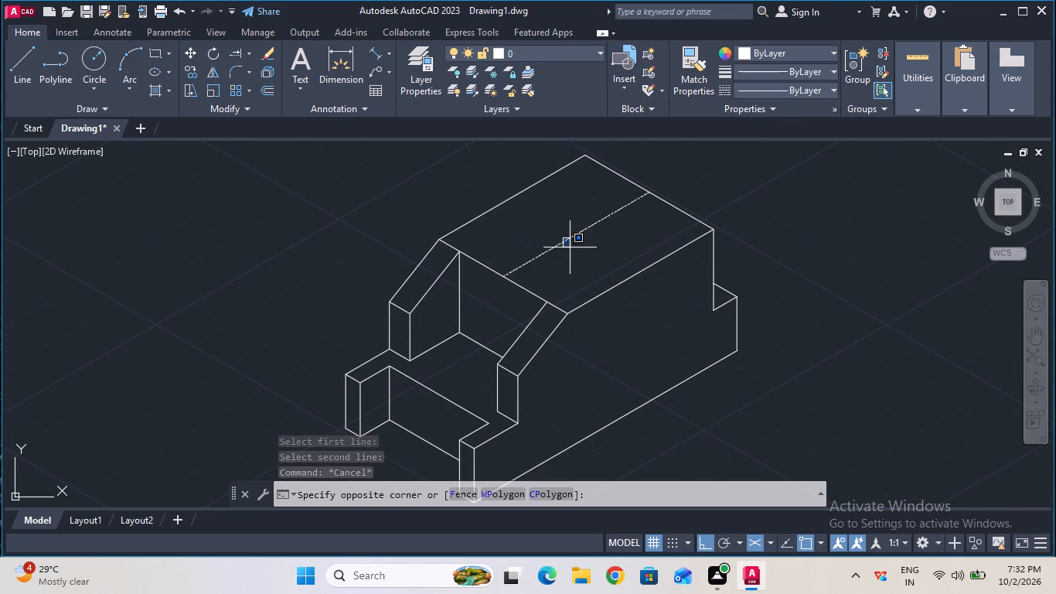
key(Escape)
double_click(566, 241)
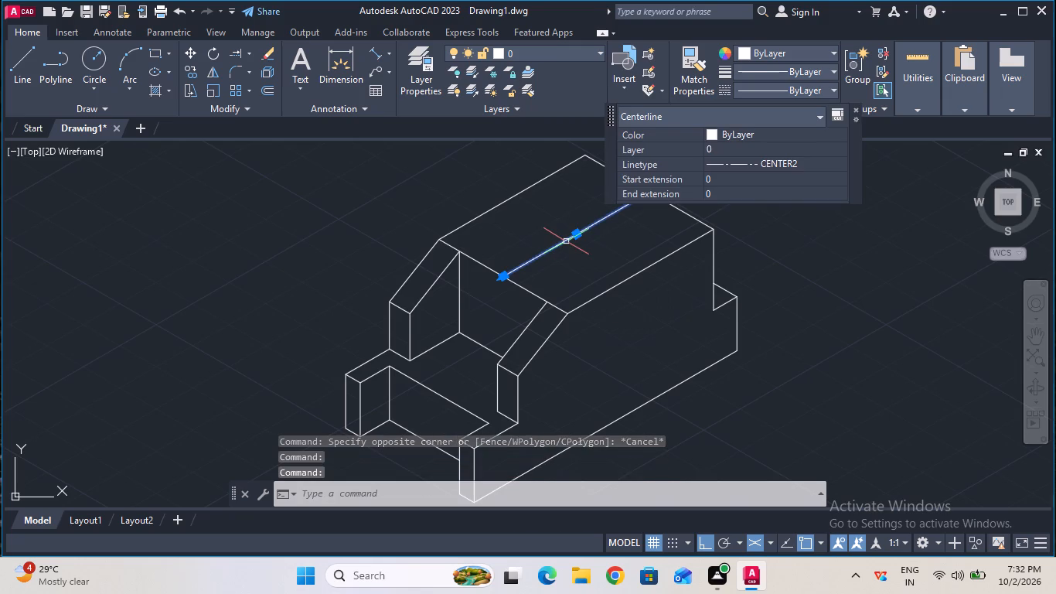
text(ex)
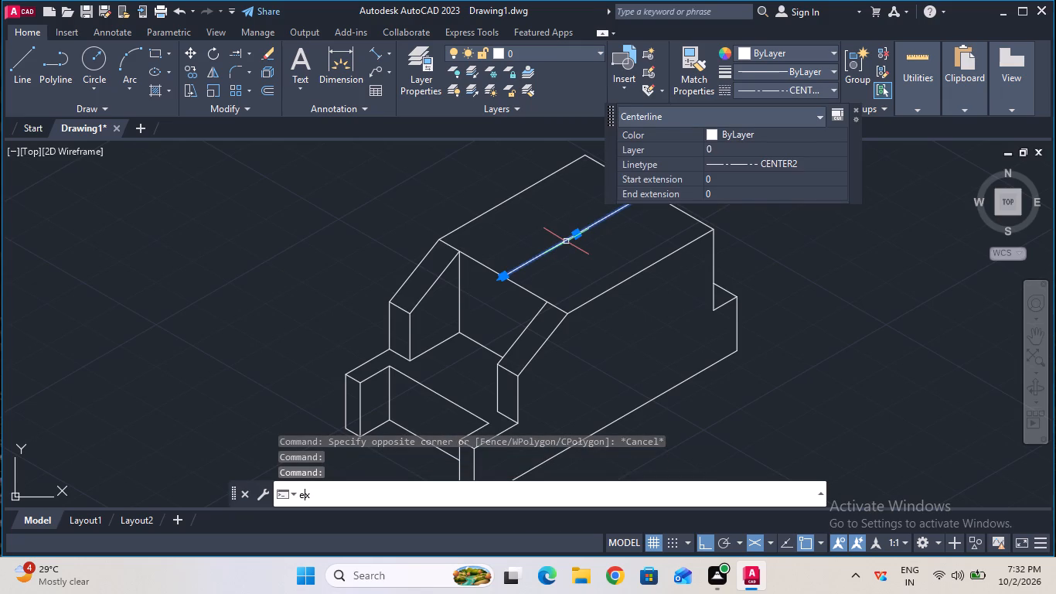
click(324, 348)
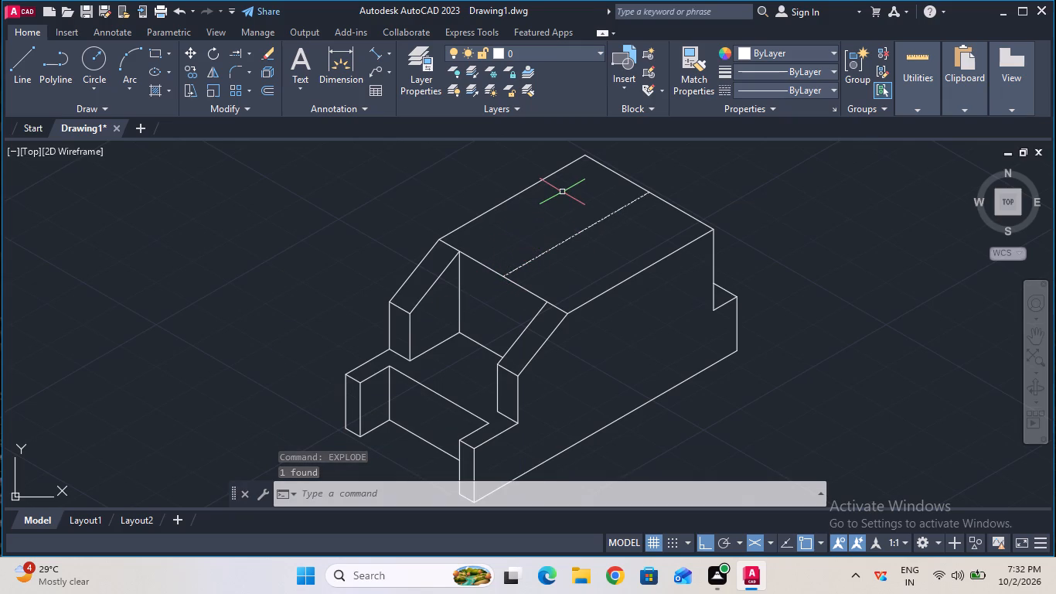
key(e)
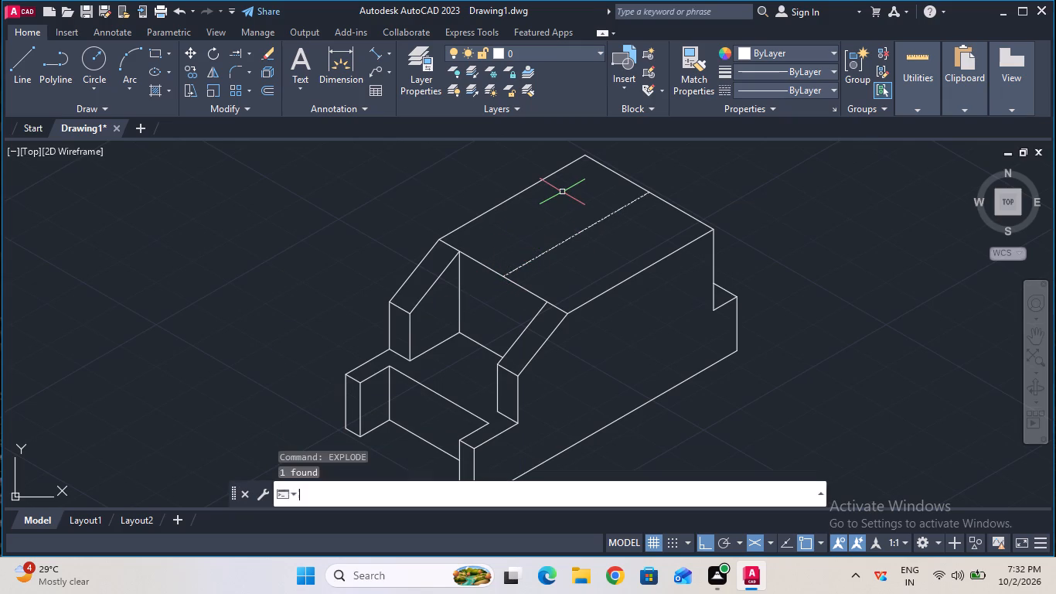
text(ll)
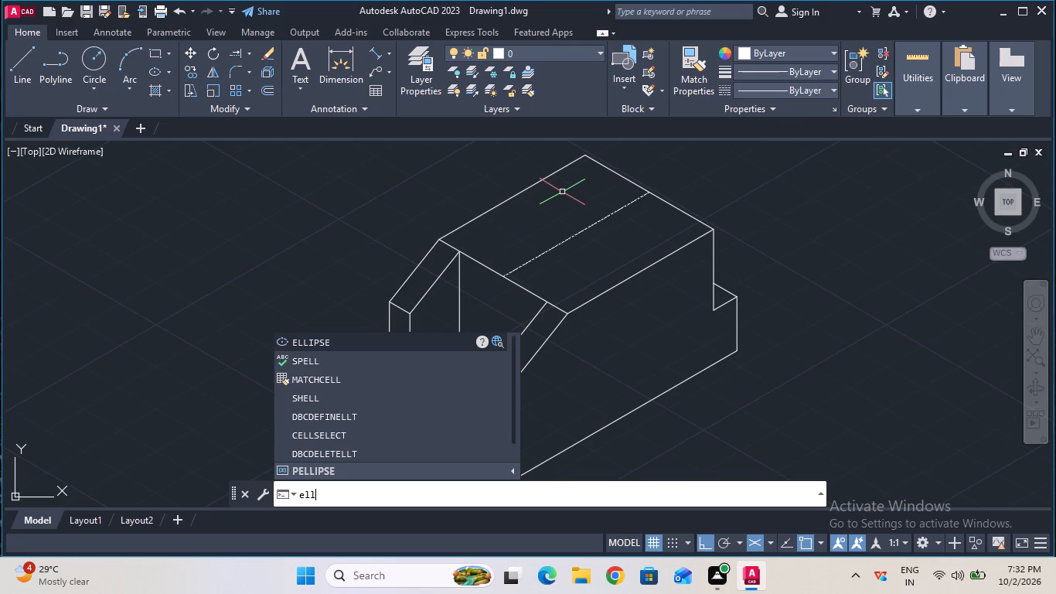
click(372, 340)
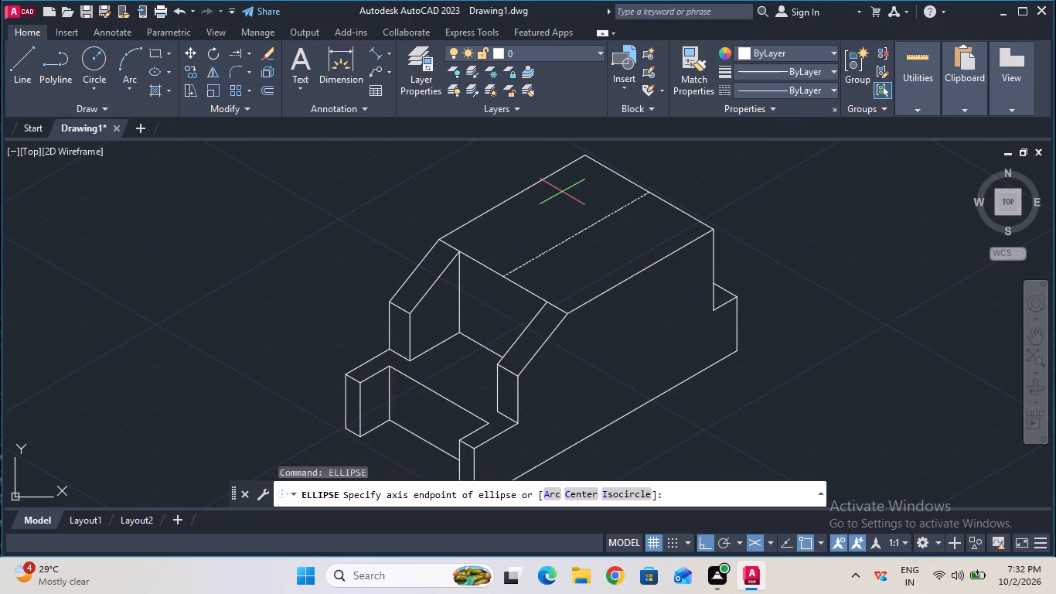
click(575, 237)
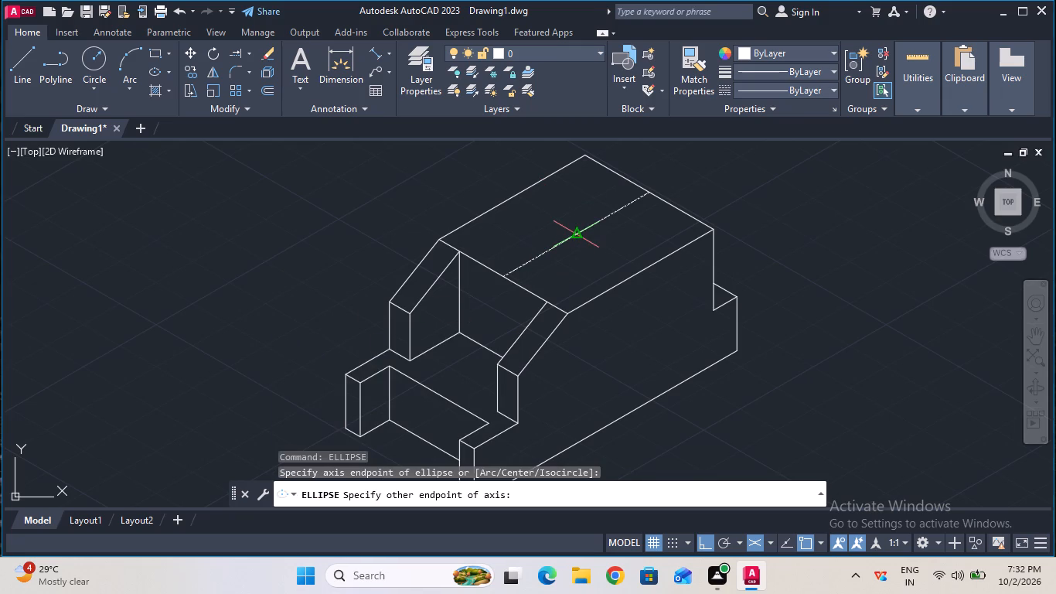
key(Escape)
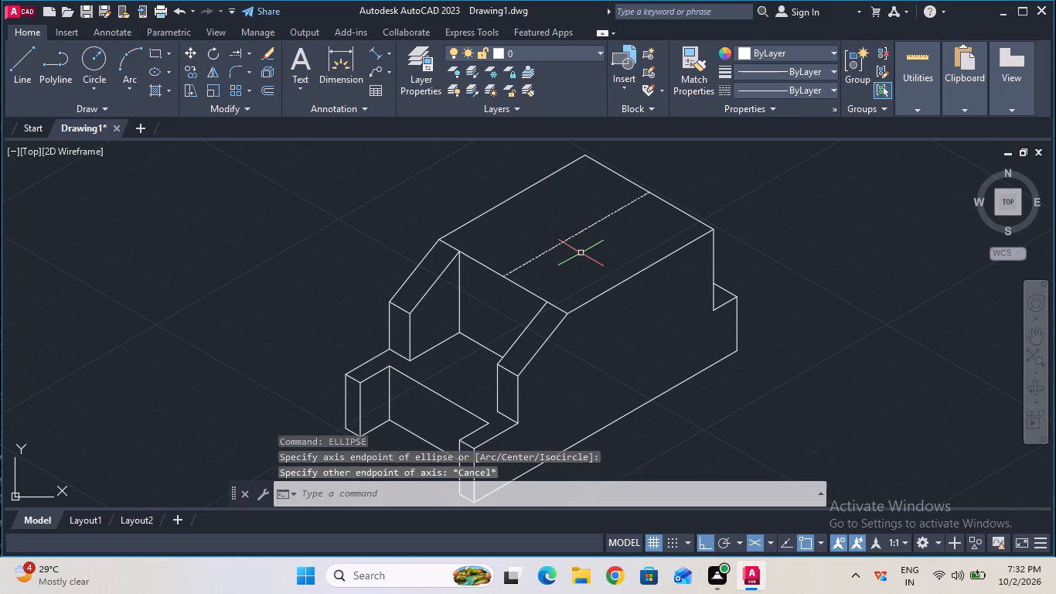
Draw an isocircle of radius 15 mm on the top face, centred at the centerline's midpoint.
text(ell)
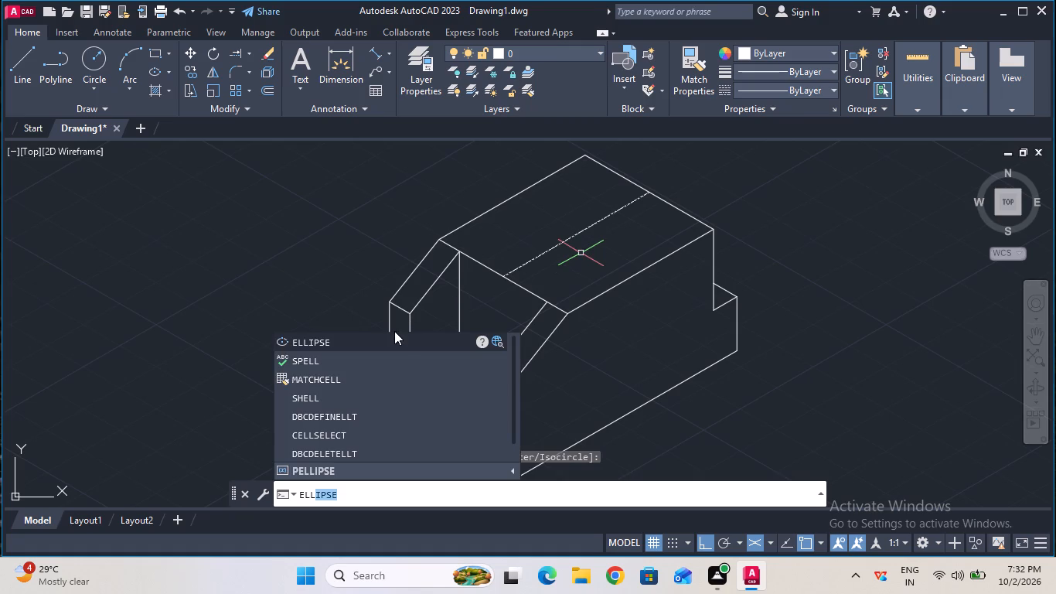
click(393, 336)
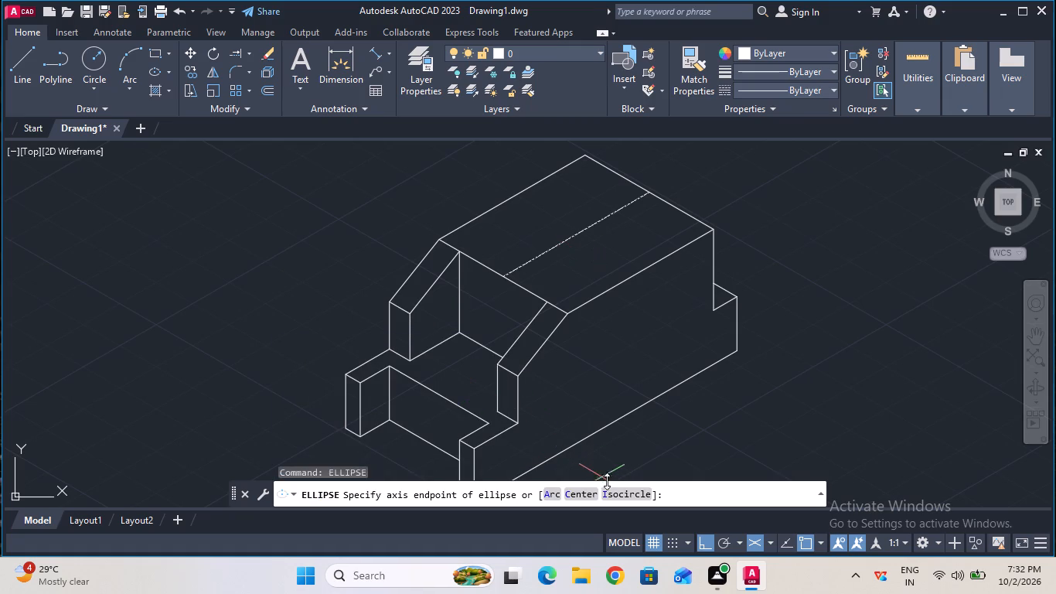
click(620, 493)
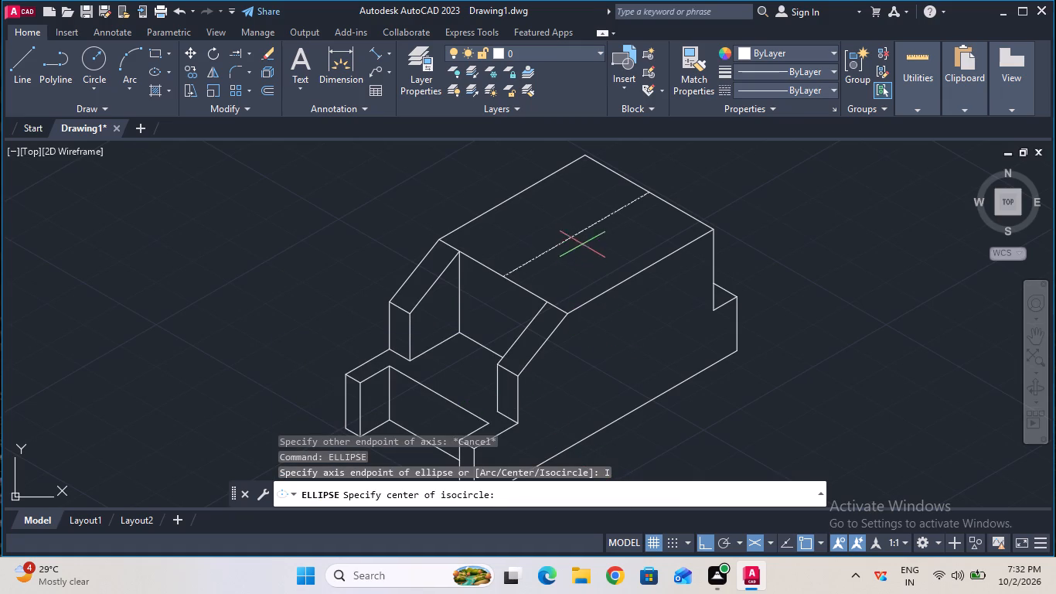
click(580, 230)
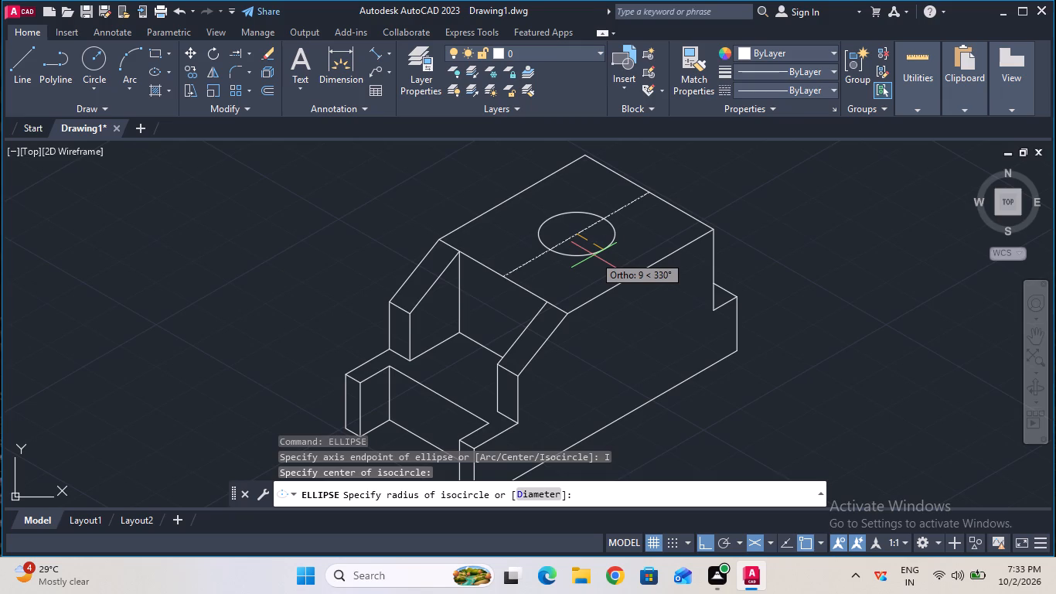
key(1)
key(5)
key(Return)
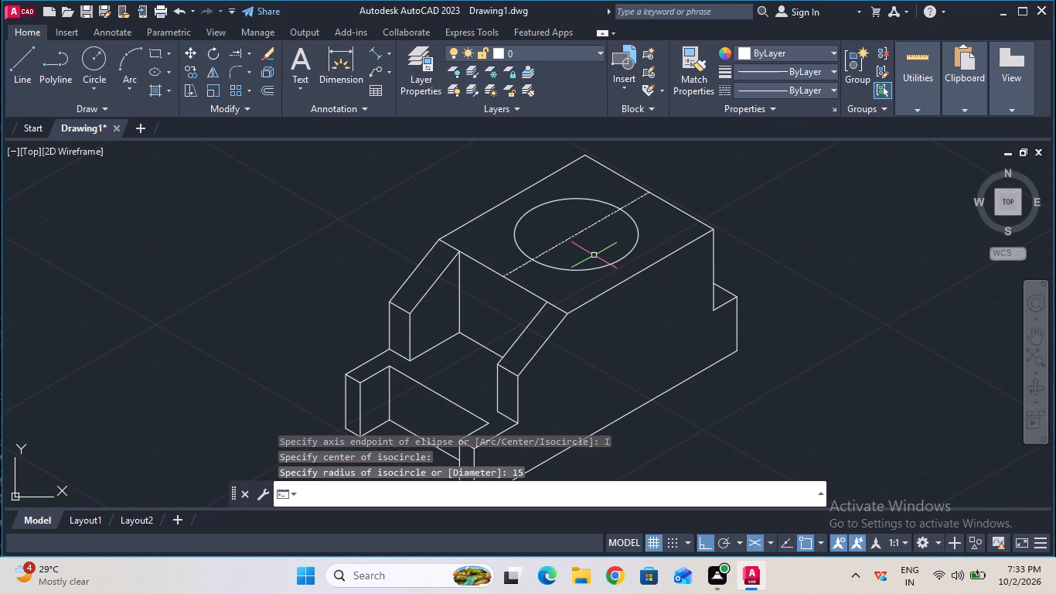
key(Escape)
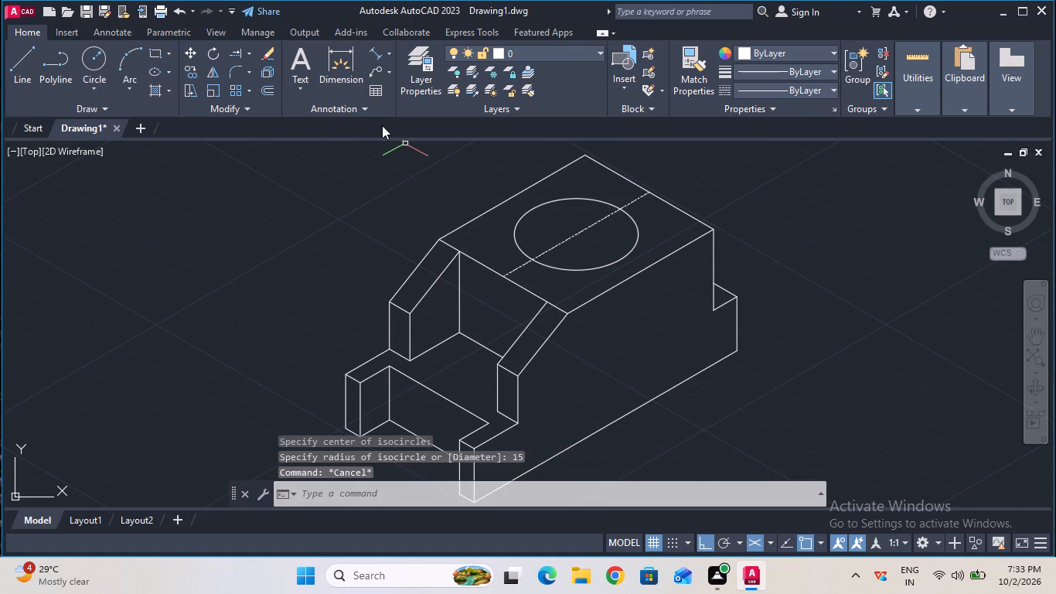
Copy the 15 mm radius isocircle 6 mm straight down from its centre, using the right isoplane.
click(195, 71)
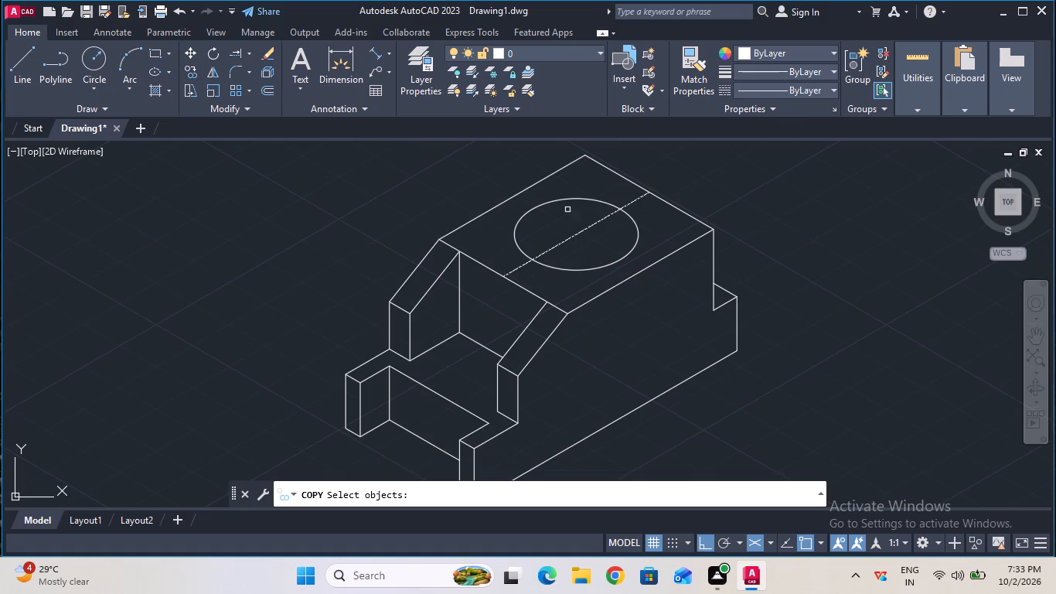
click(574, 197)
key(Return)
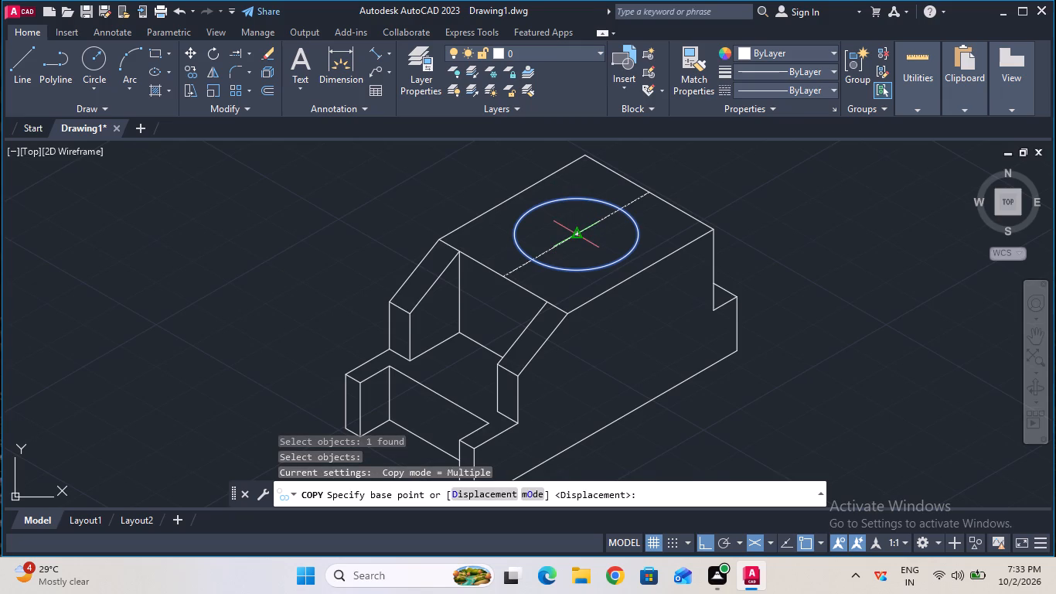
click(574, 232)
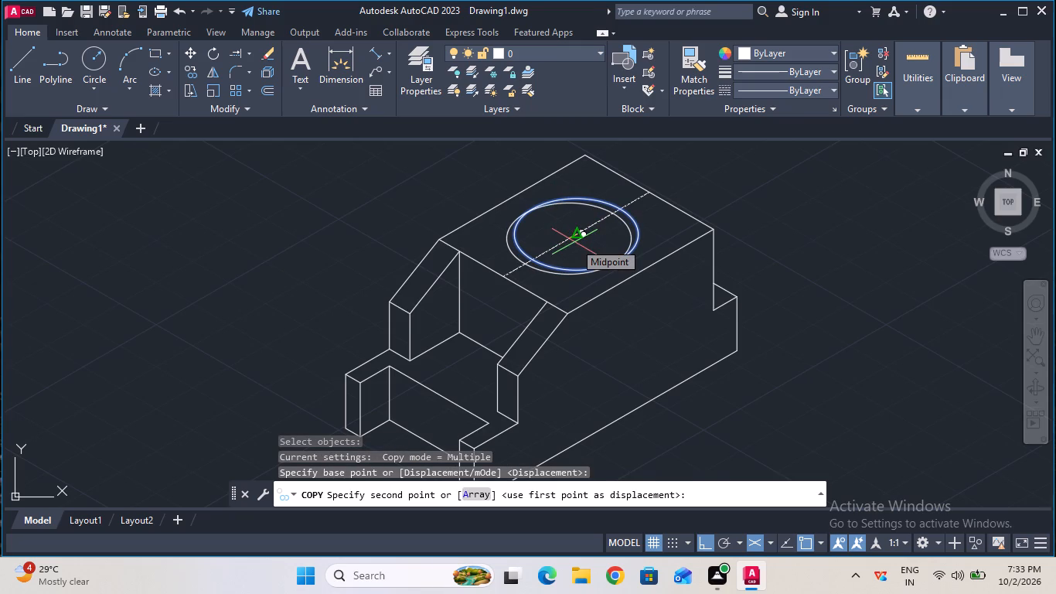
key(F5)
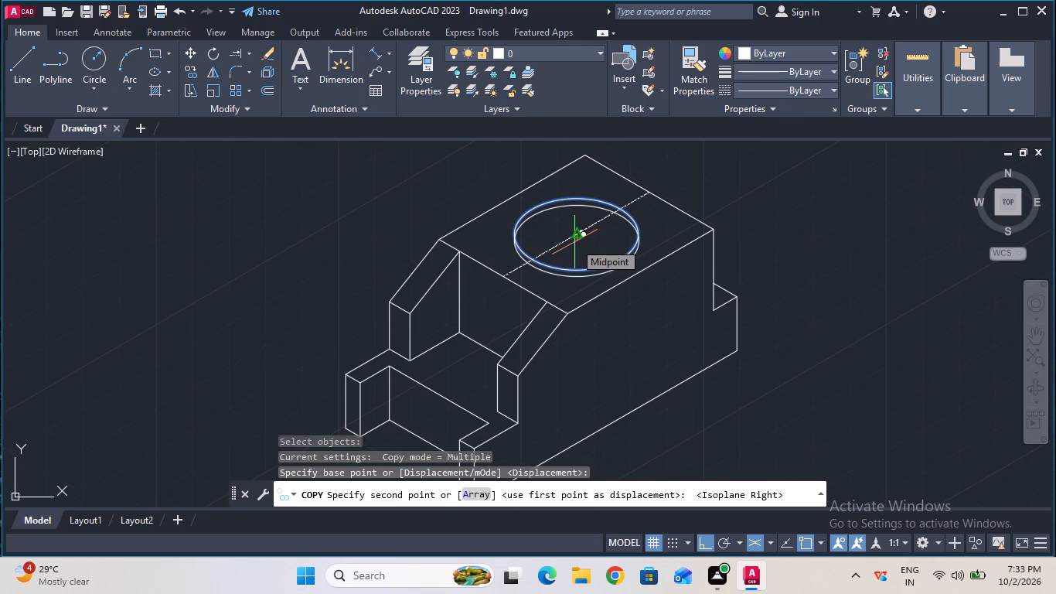
key(6)
key(Return)
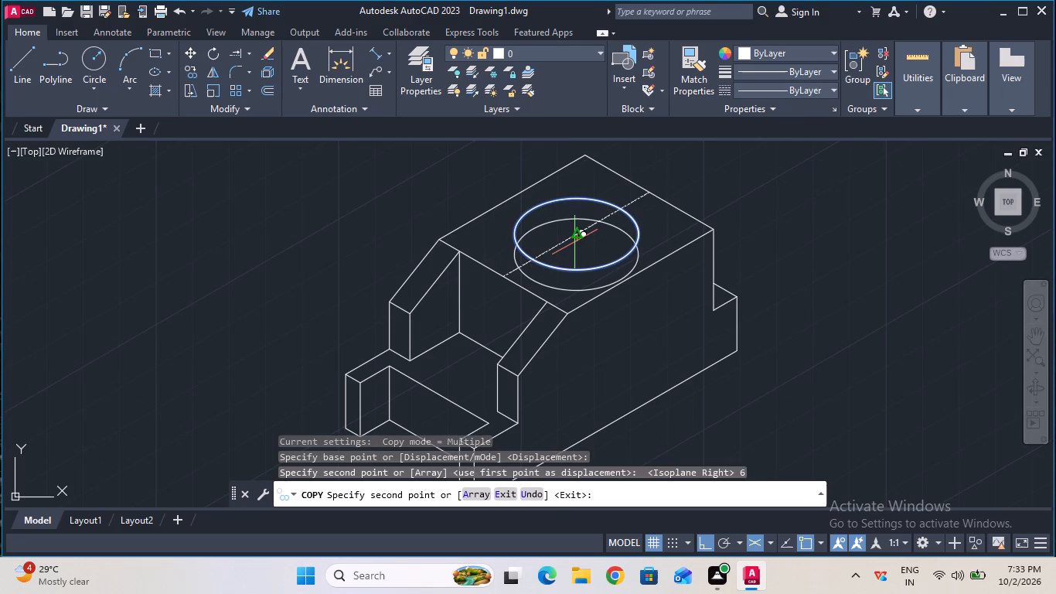
key(Escape)
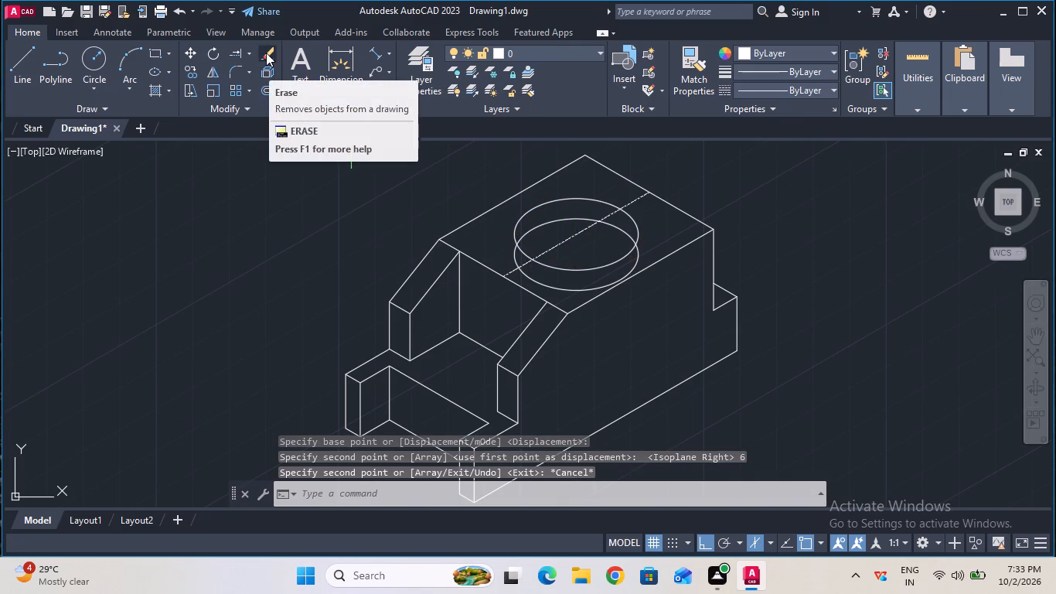
Trim away the parts of the lower isocircle that lie outside the upper one.
click(247, 53)
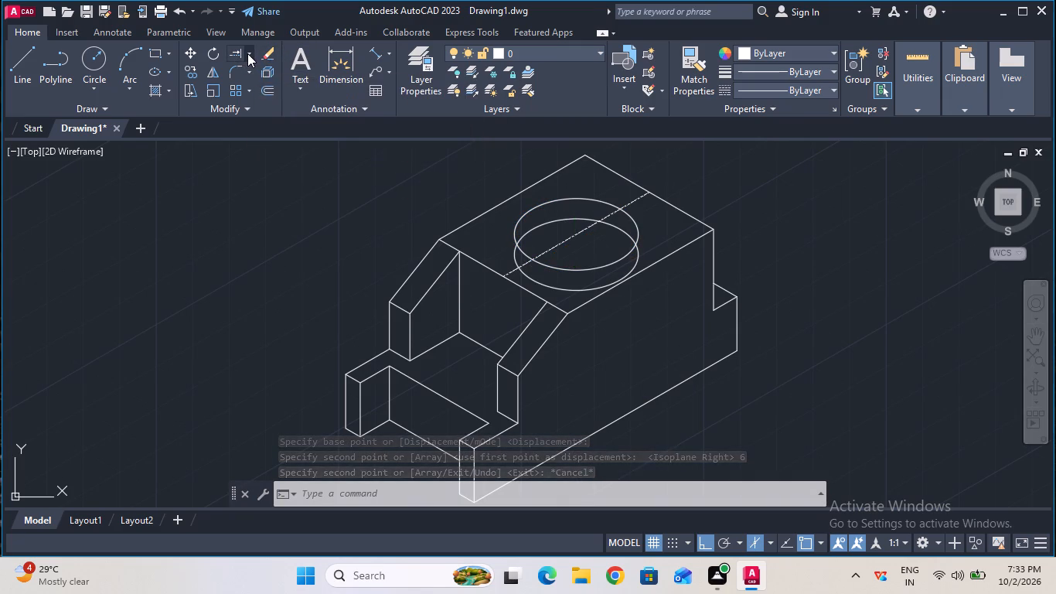
click(258, 77)
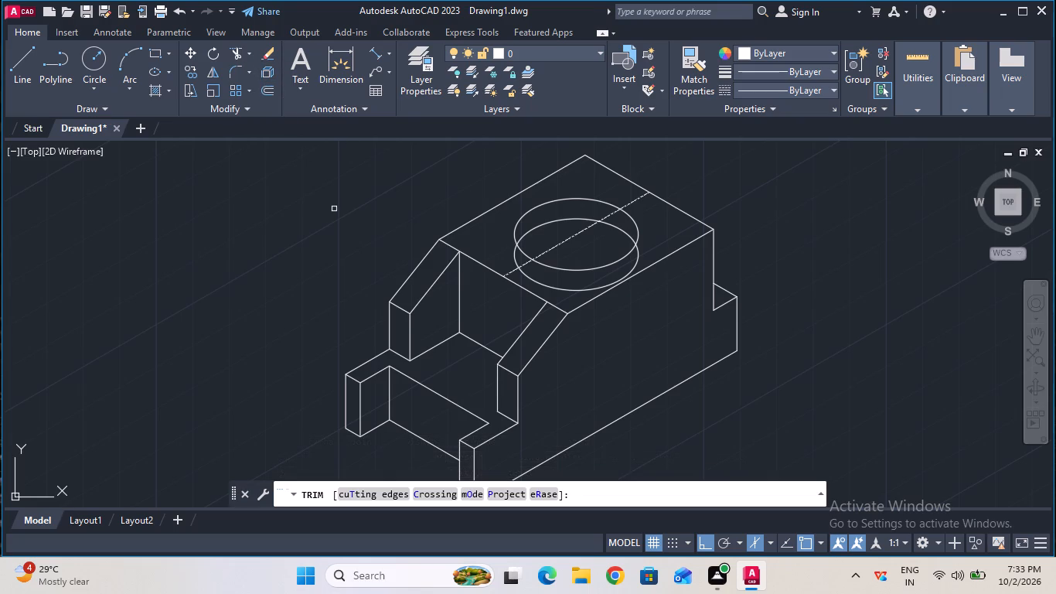
click(516, 254)
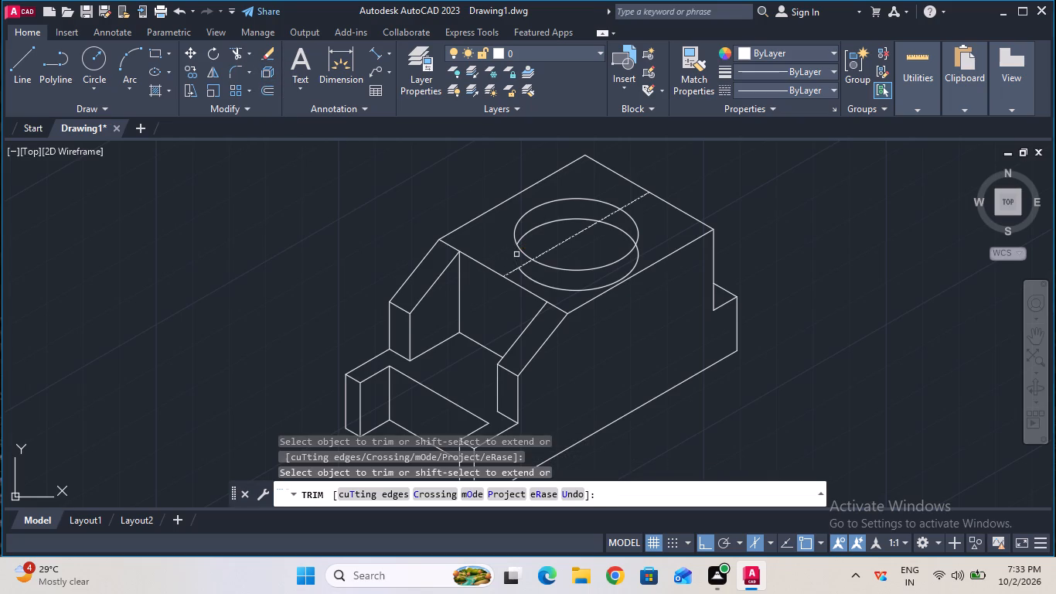
click(531, 276)
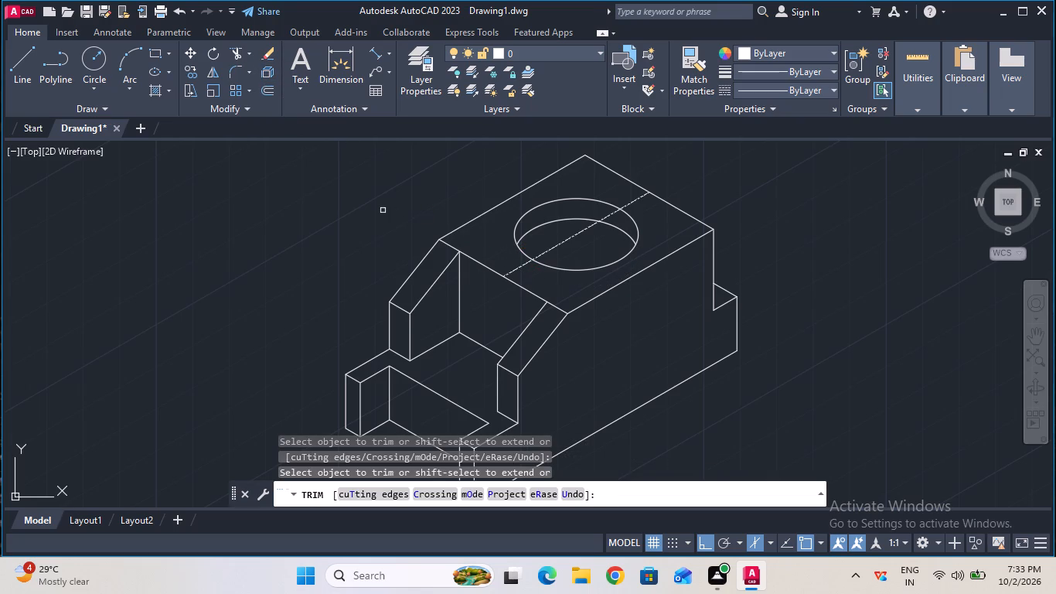
Measure the vertical distance between the upper and lower isocircles with an aligned dimension, without placing it.
key(Escape)
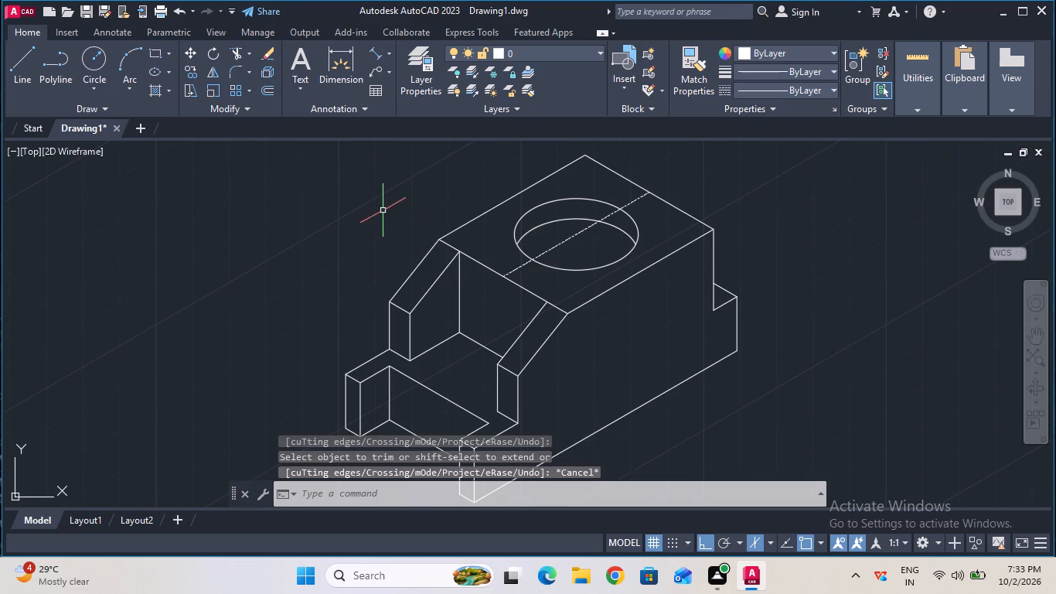
click(376, 55)
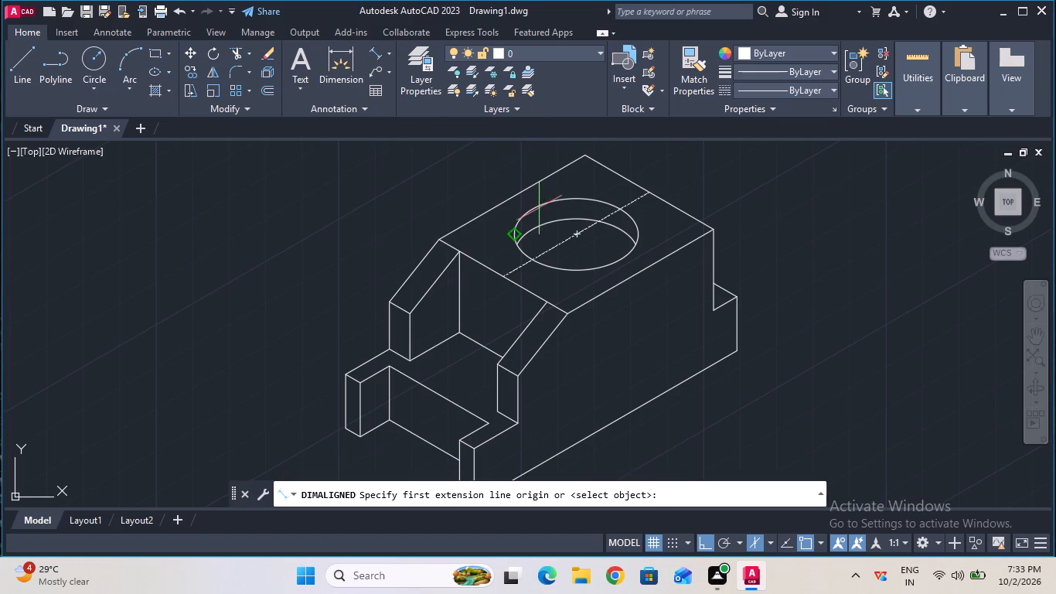
click(576, 196)
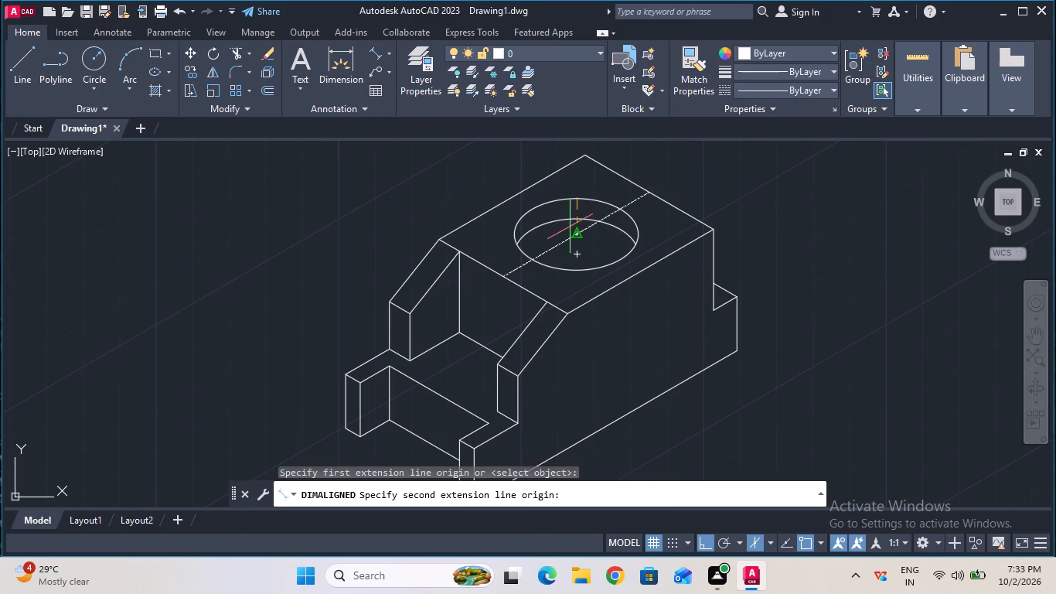
click(577, 221)
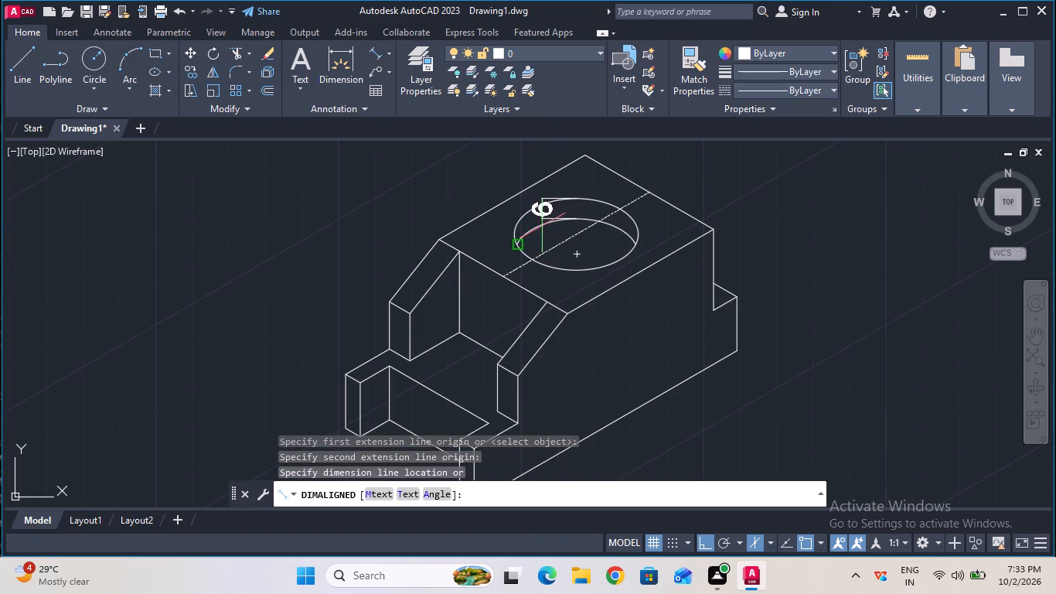
key(Escape)
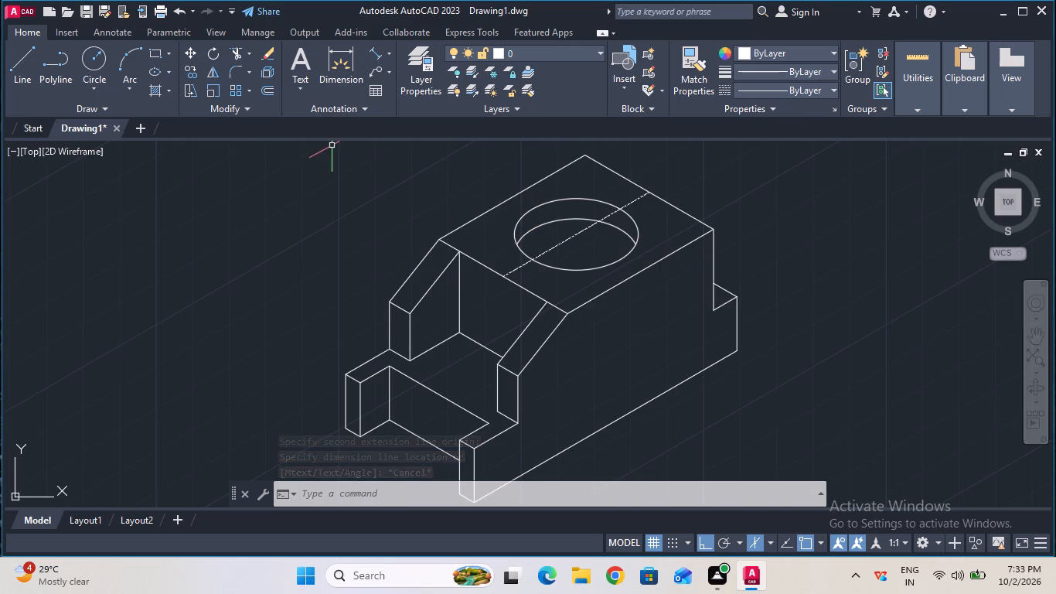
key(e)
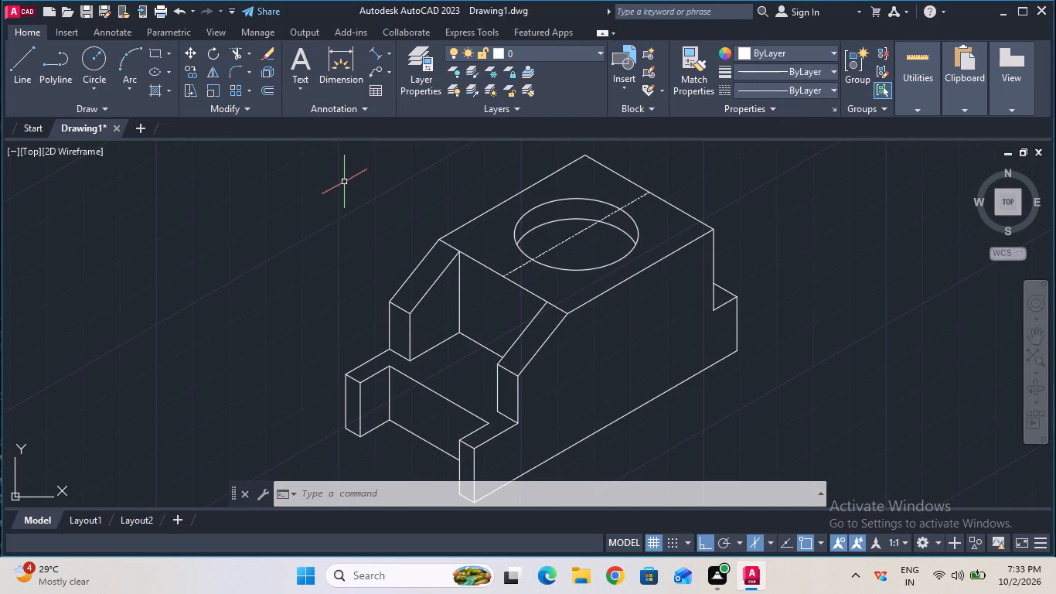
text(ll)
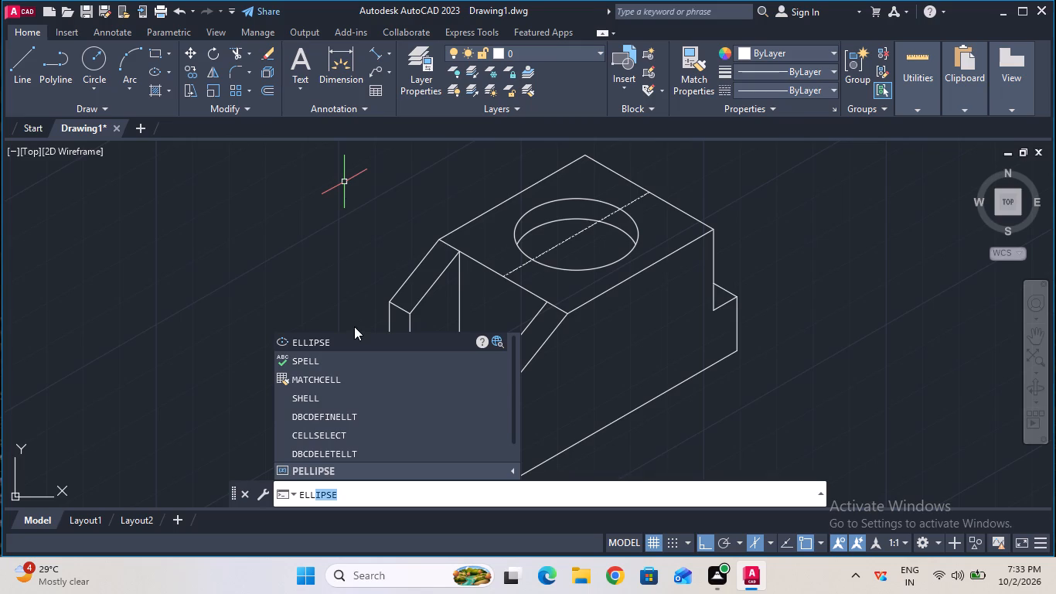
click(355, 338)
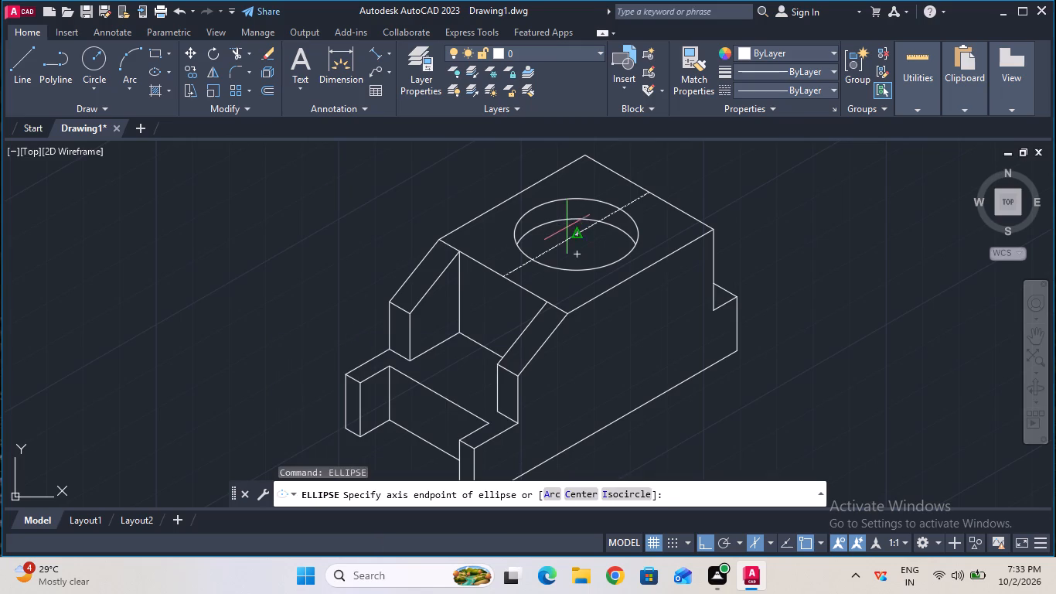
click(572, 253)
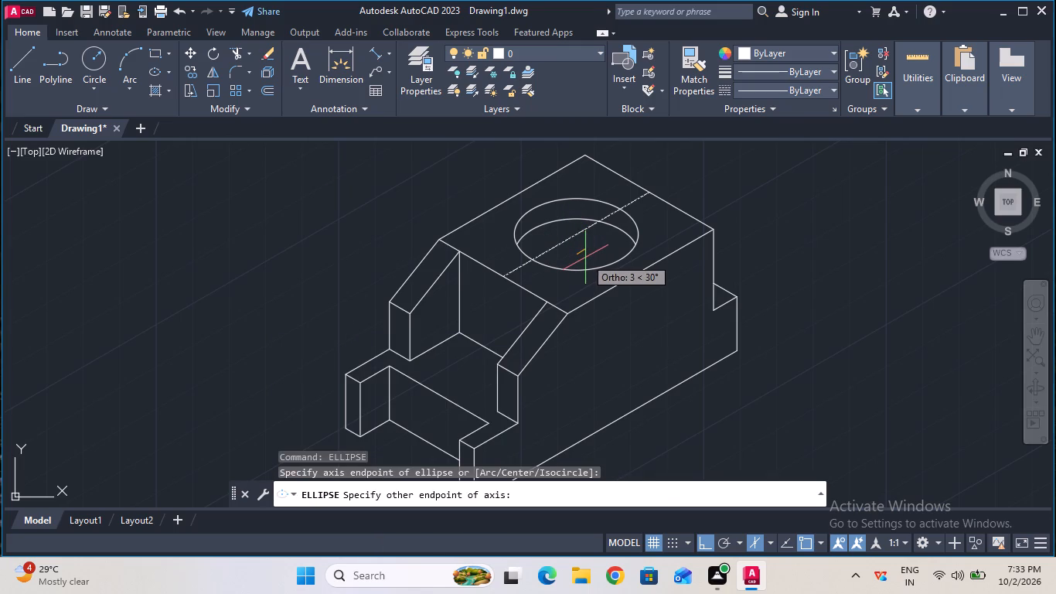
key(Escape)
Draw an isocircle of diameter 14.5 mm in the top isoplane, centred on the lower isocircle's centre.
text(ell)
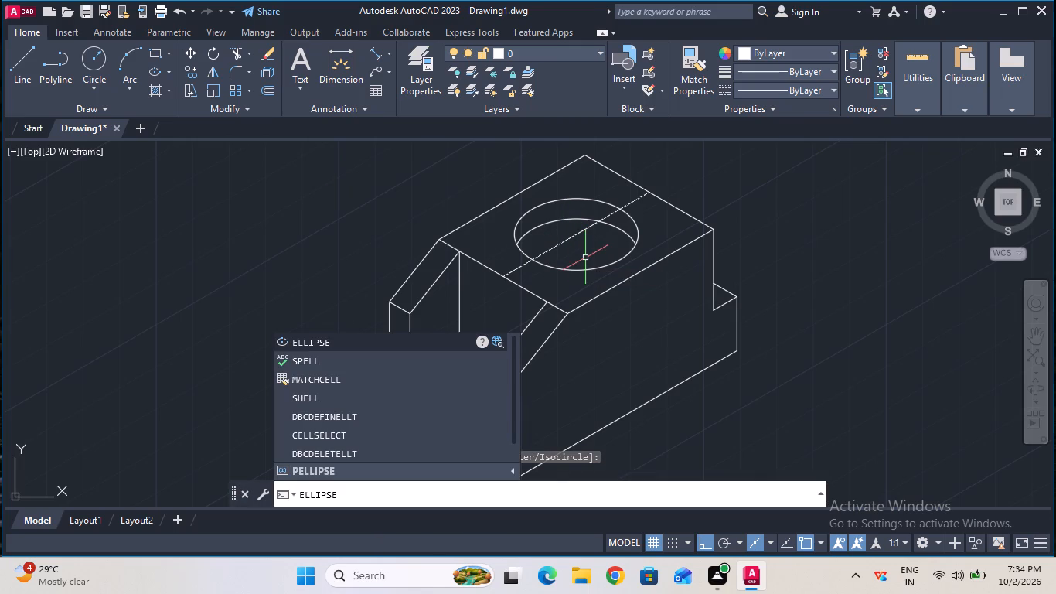
click(405, 343)
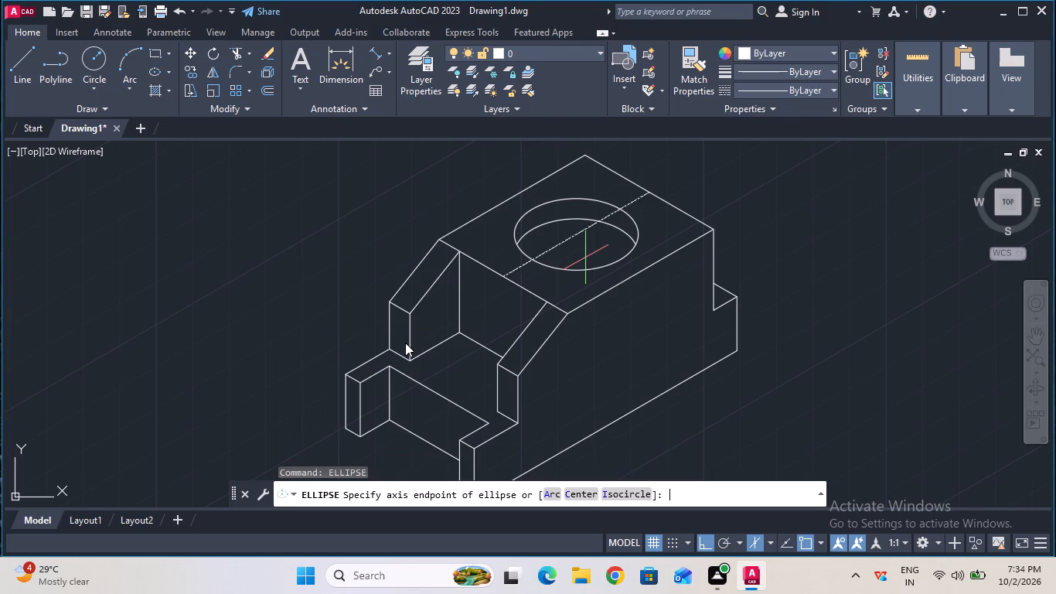
click(635, 496)
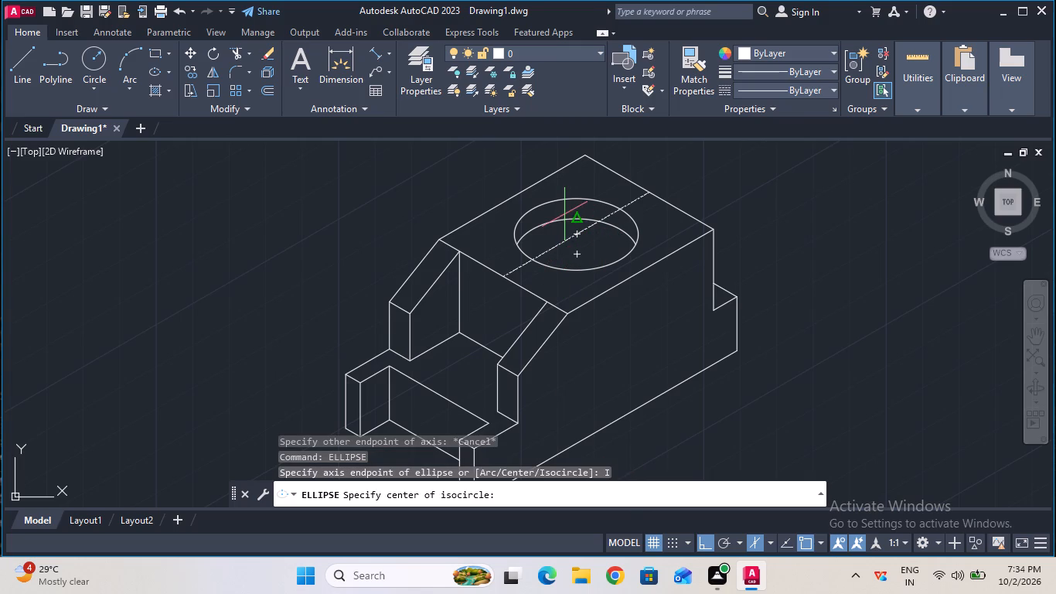
click(575, 252)
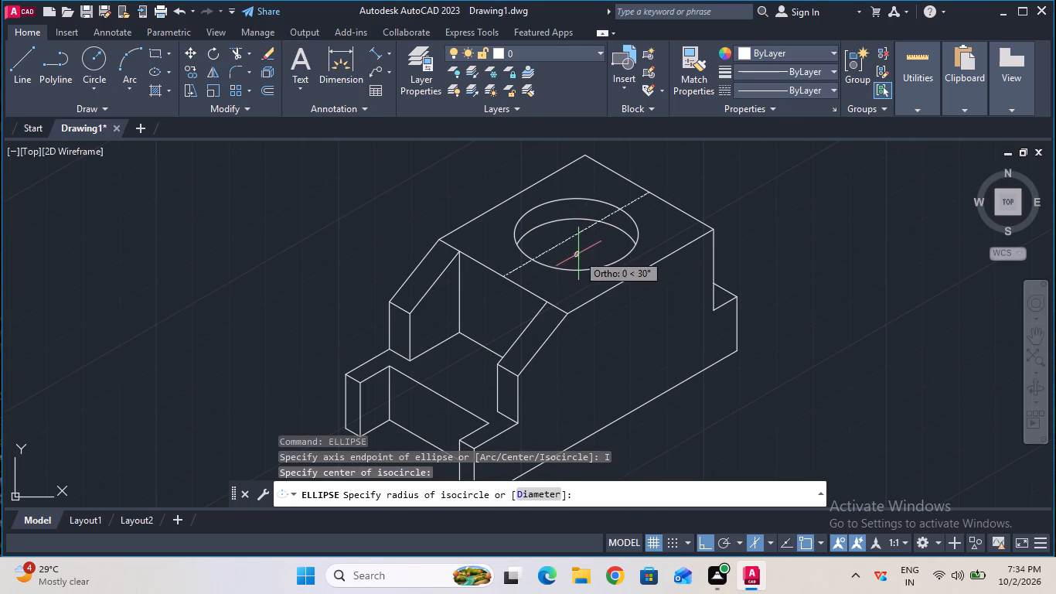
key(F5)
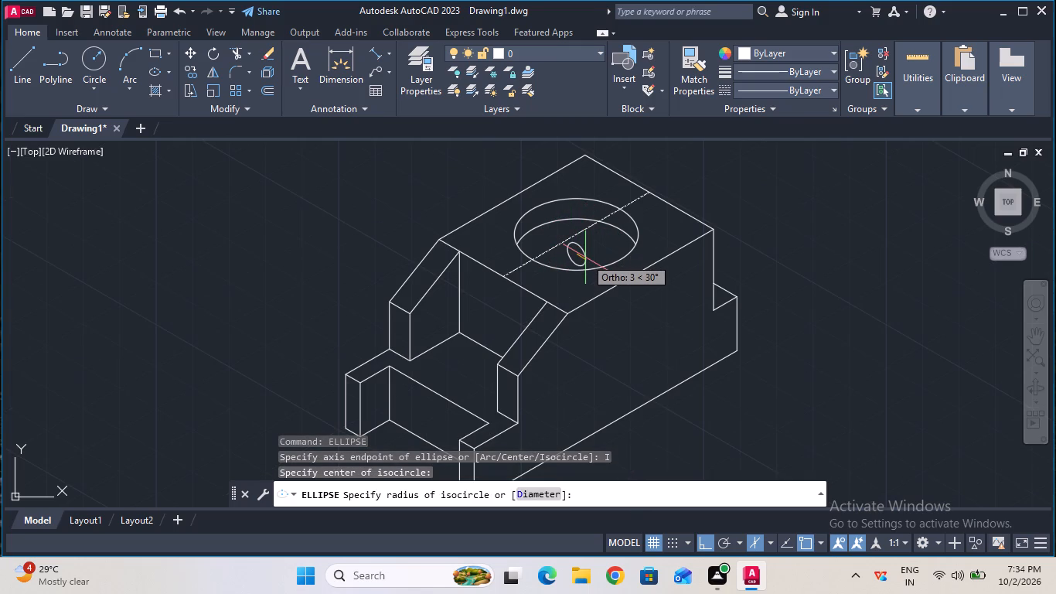
key(F5)
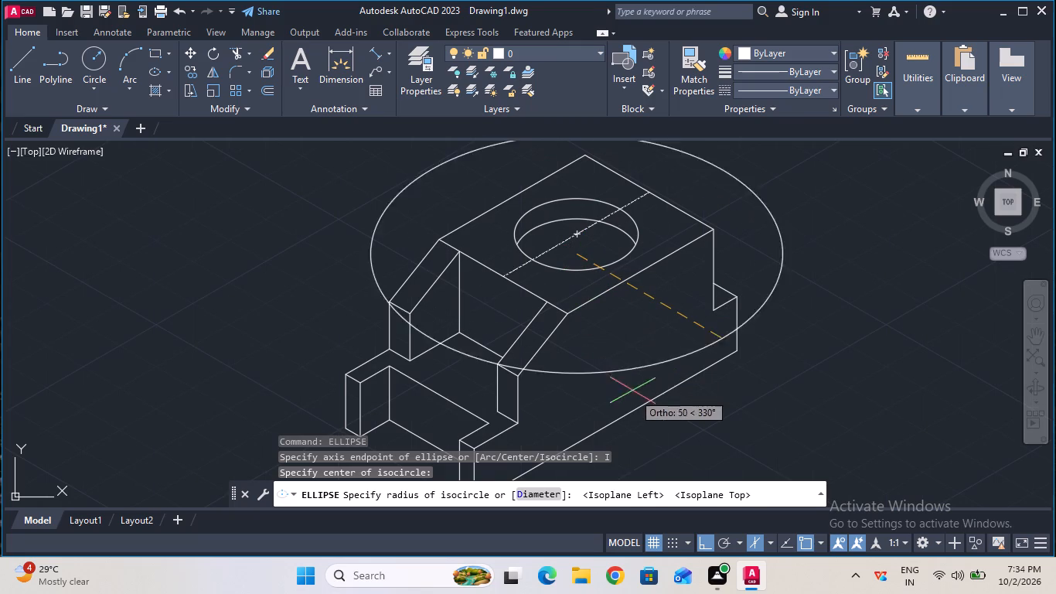
click(540, 497)
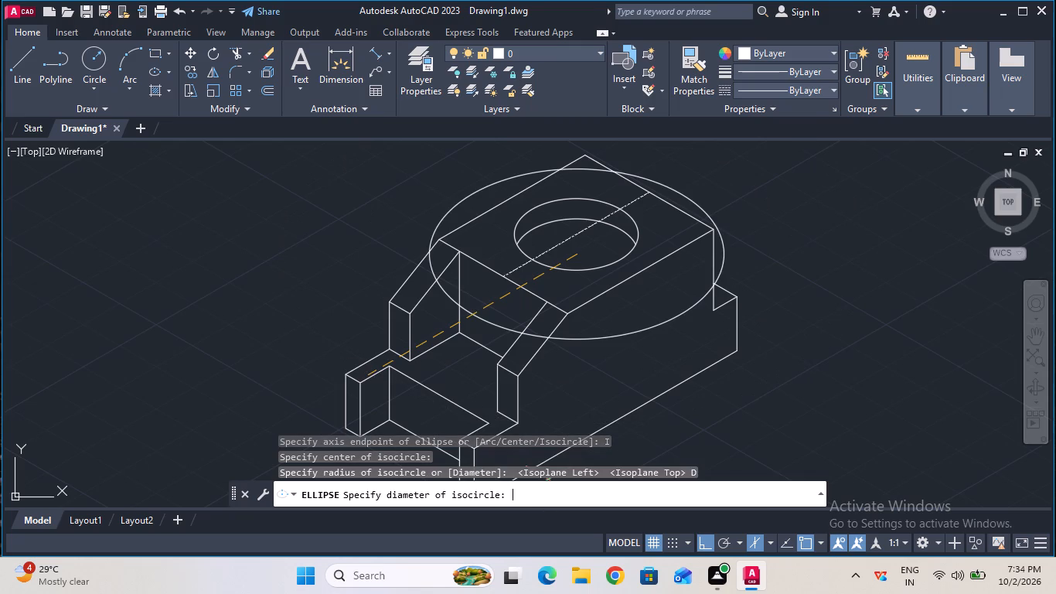
key(1)
text(4.5)
key(Return)
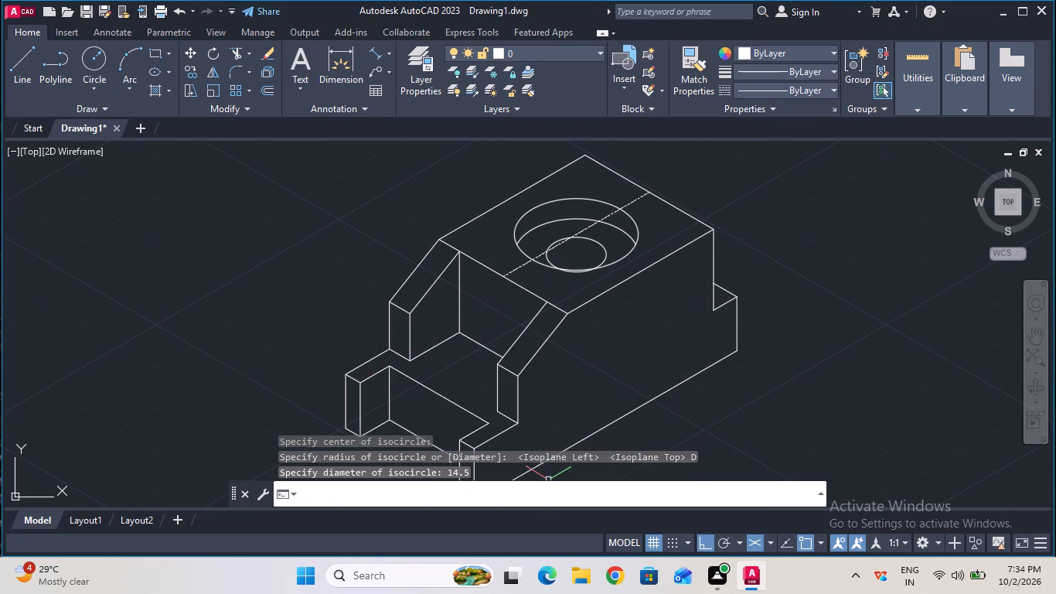
key(Escape)
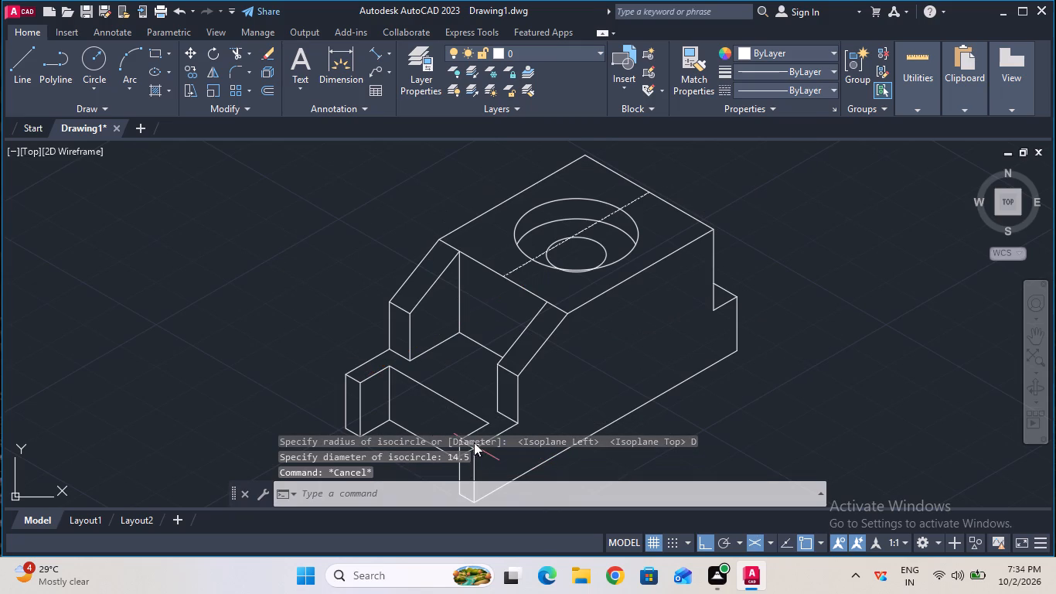
Trim away the part of the 14.5 mm isocircle that extends beyond the front edge of the large upper isocircle.
ctrl+scroll(591, 287, up, 2)
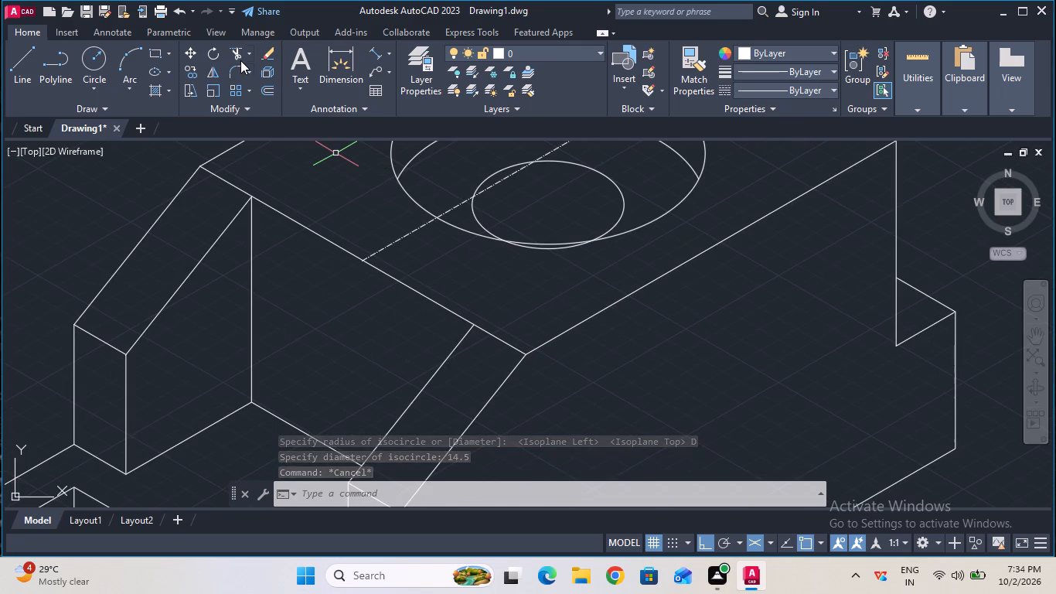
click(240, 60)
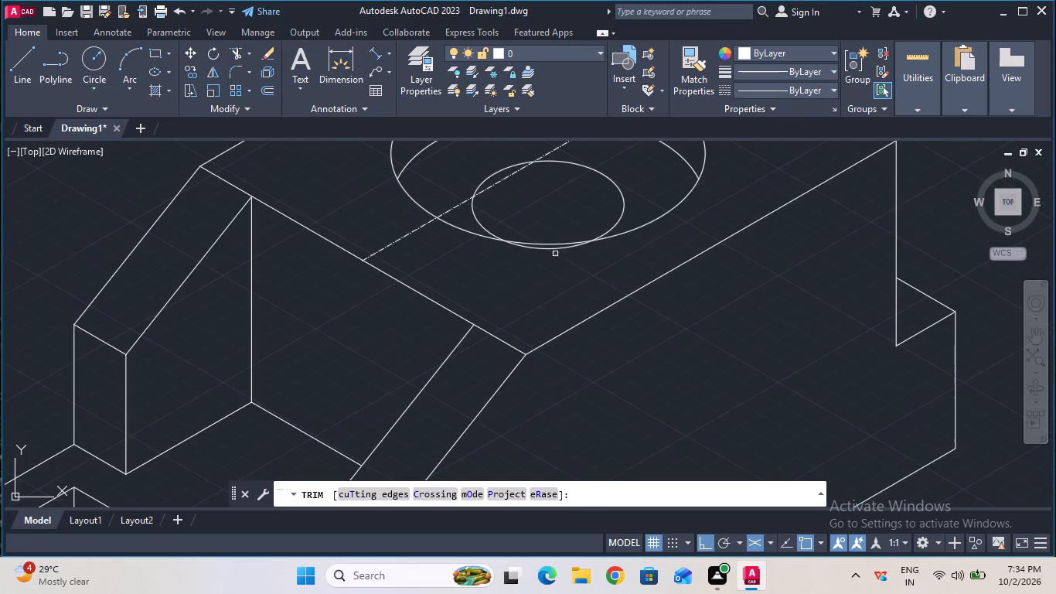
click(553, 251)
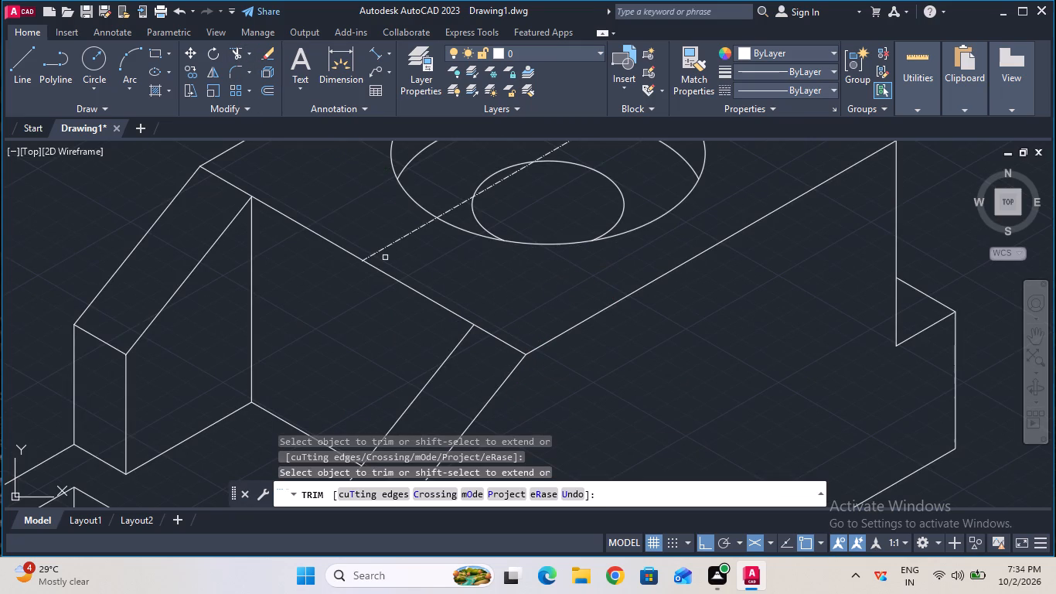
key(Escape)
ctrl+scroll(385, 258, down, 2)
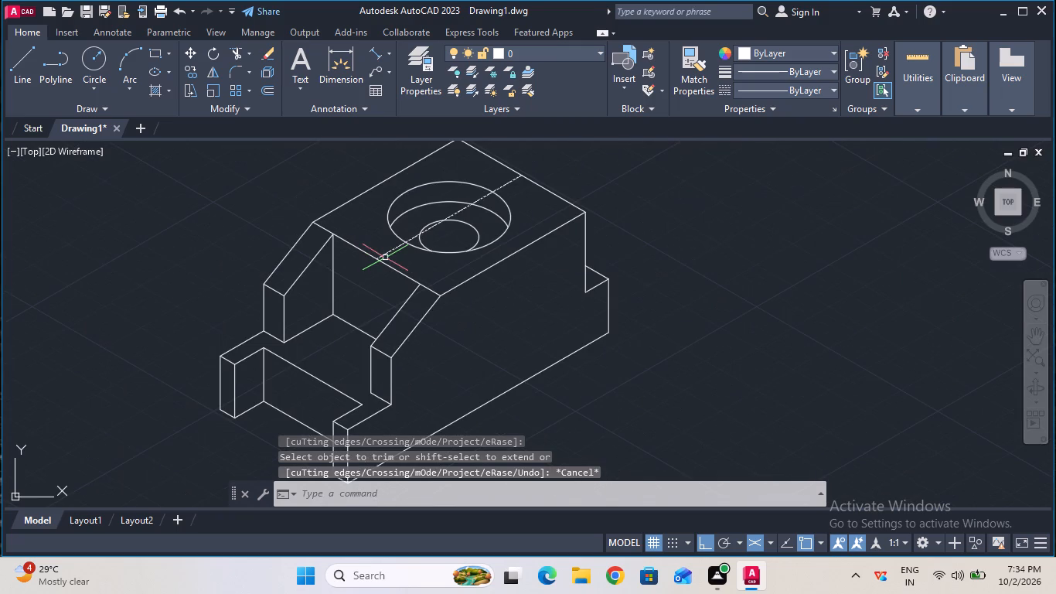
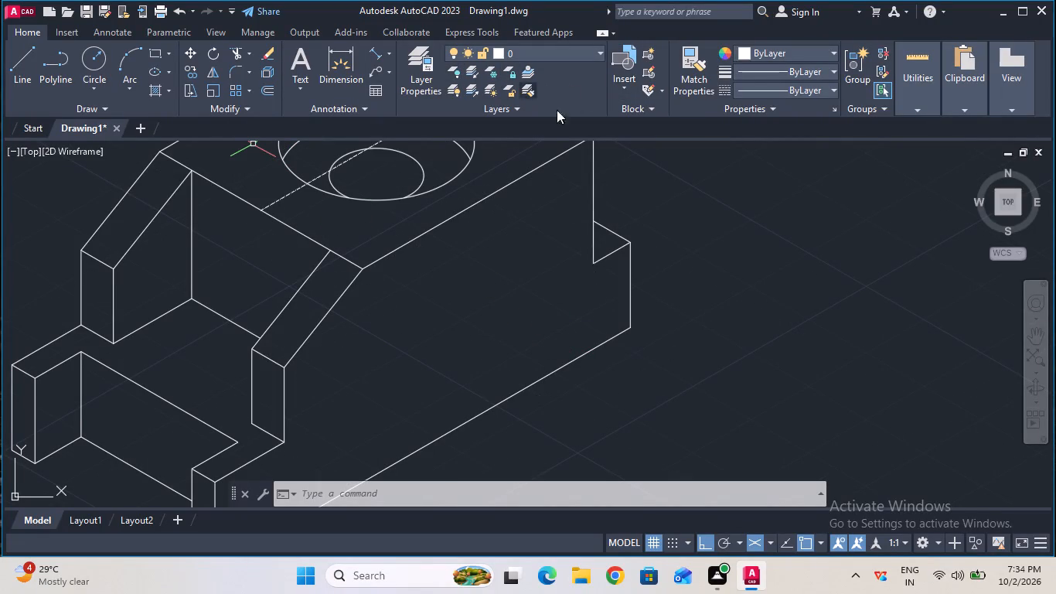
Extend the vertical edge at the far end of the large side face down to the bottom edge.
click(250, 53)
click(265, 97)
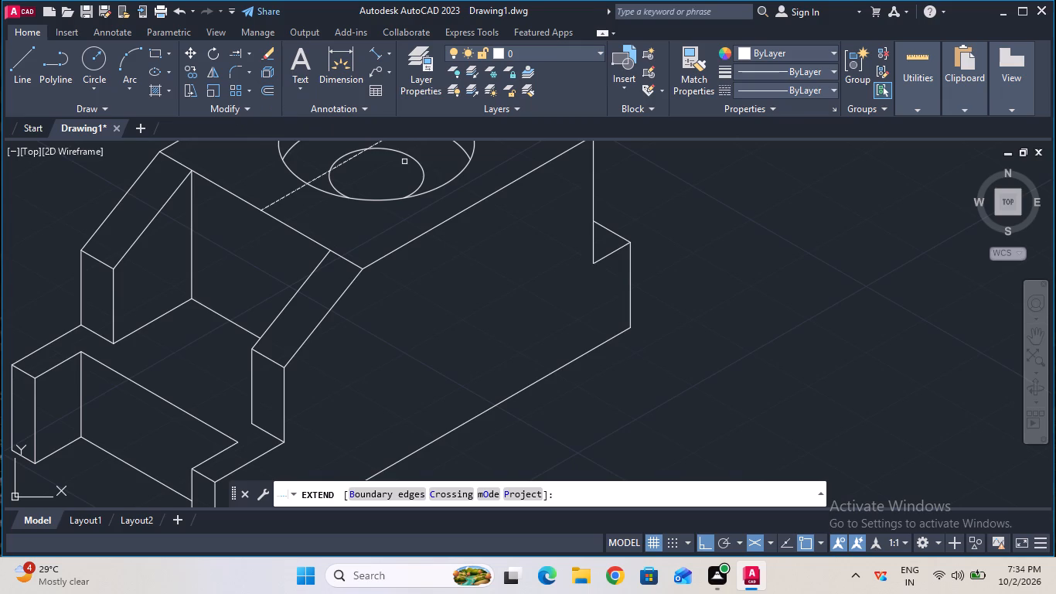
click(591, 257)
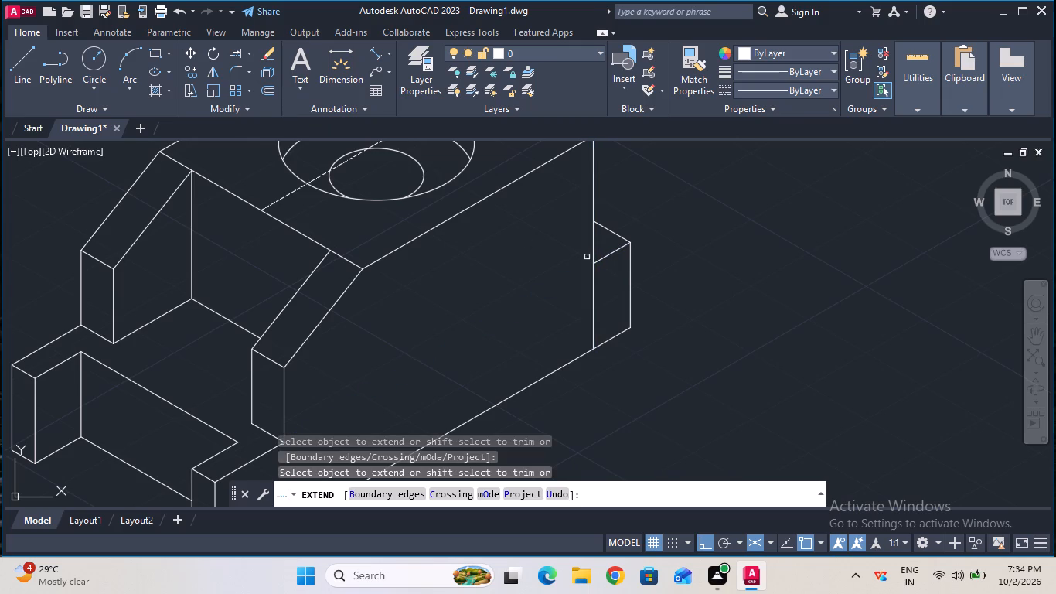
key(Escape)
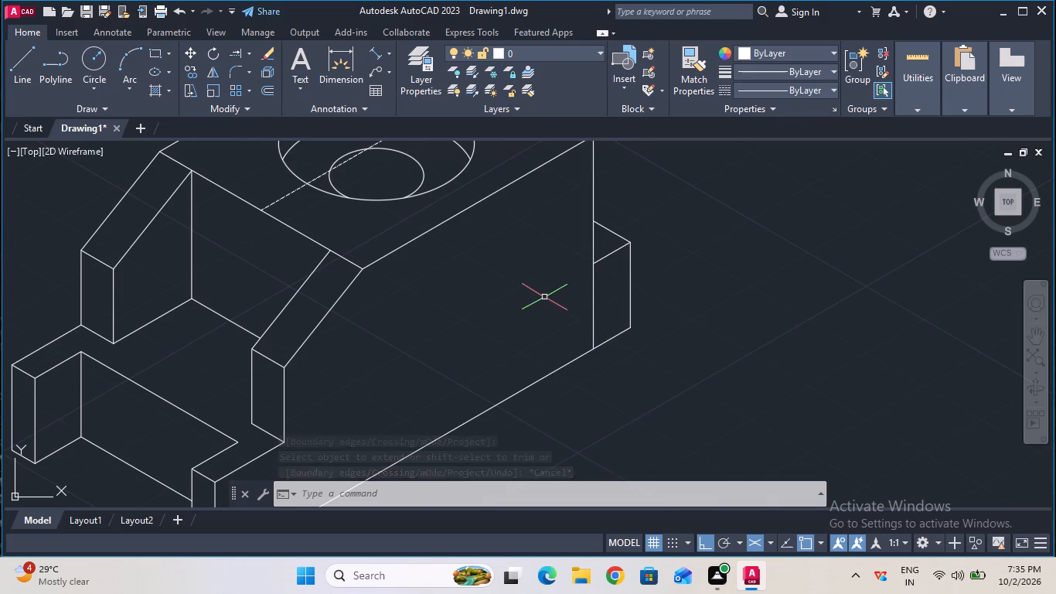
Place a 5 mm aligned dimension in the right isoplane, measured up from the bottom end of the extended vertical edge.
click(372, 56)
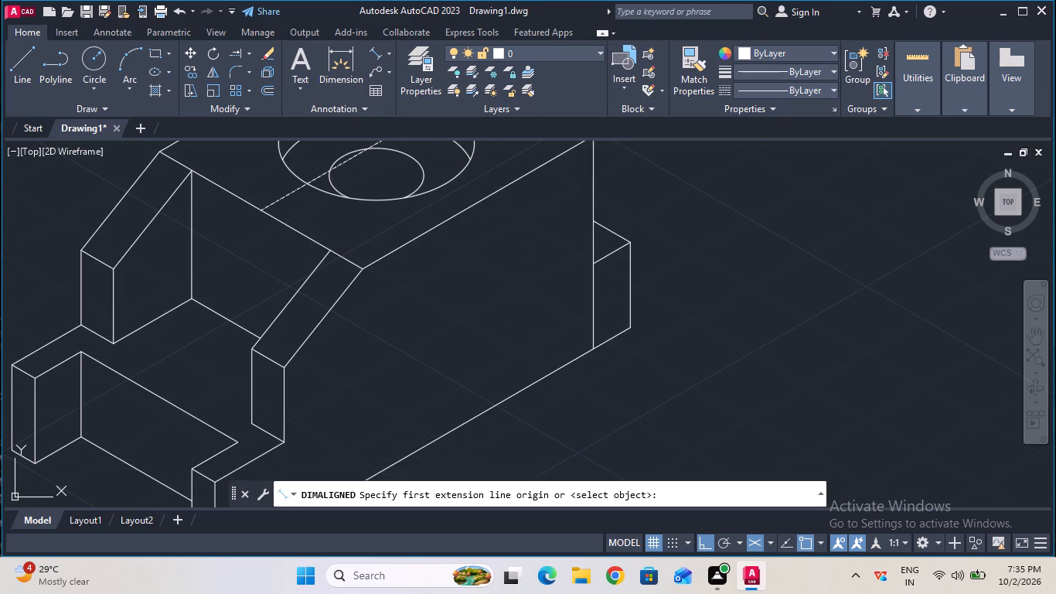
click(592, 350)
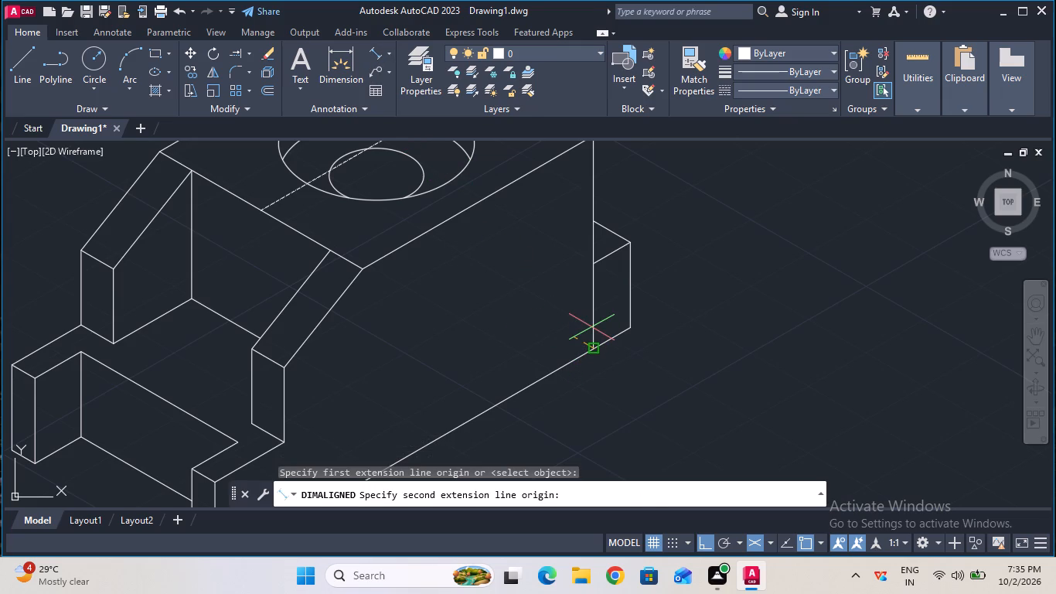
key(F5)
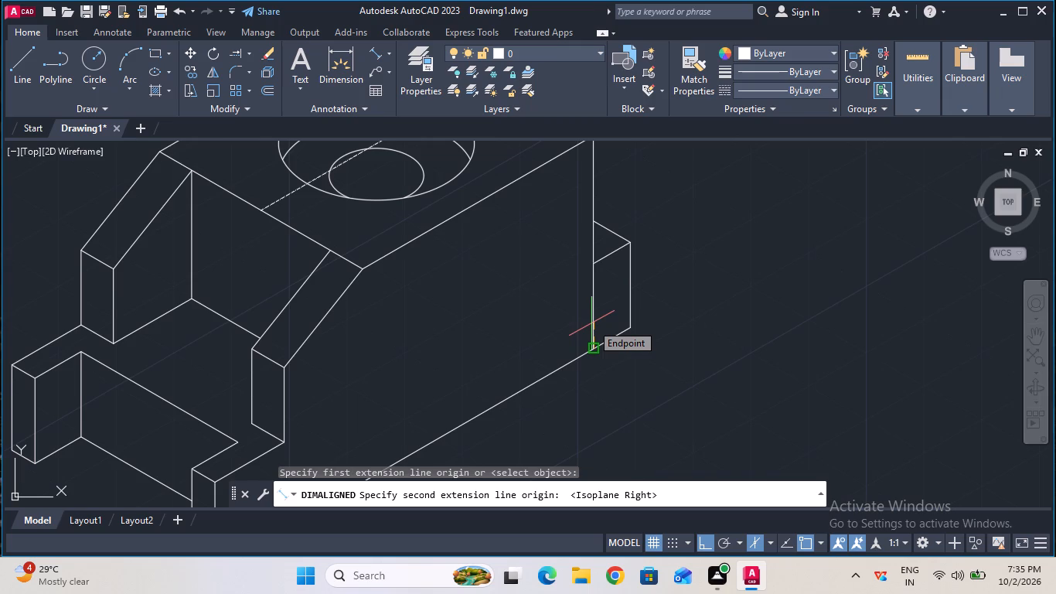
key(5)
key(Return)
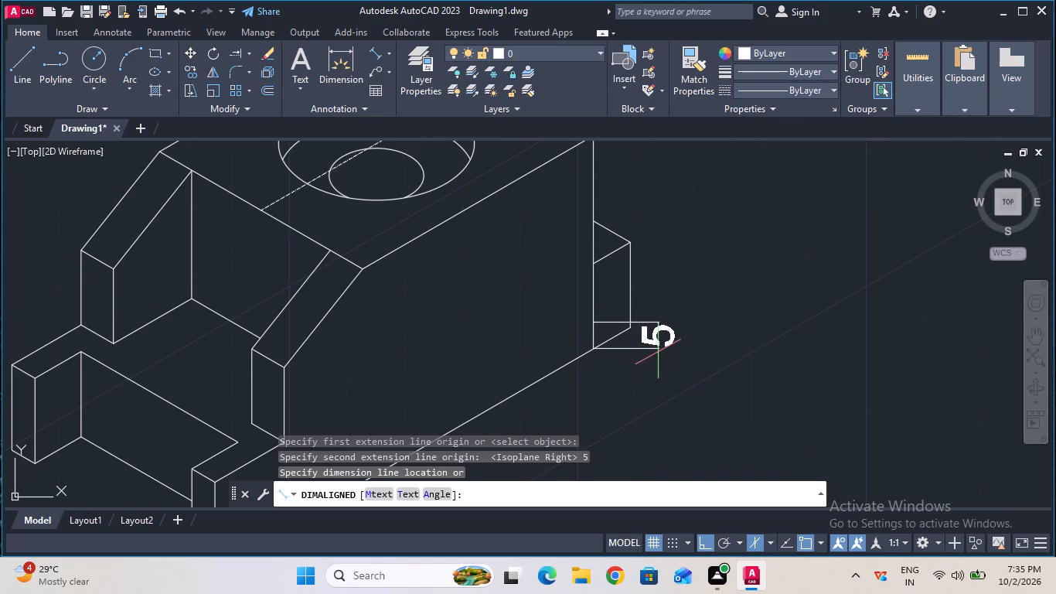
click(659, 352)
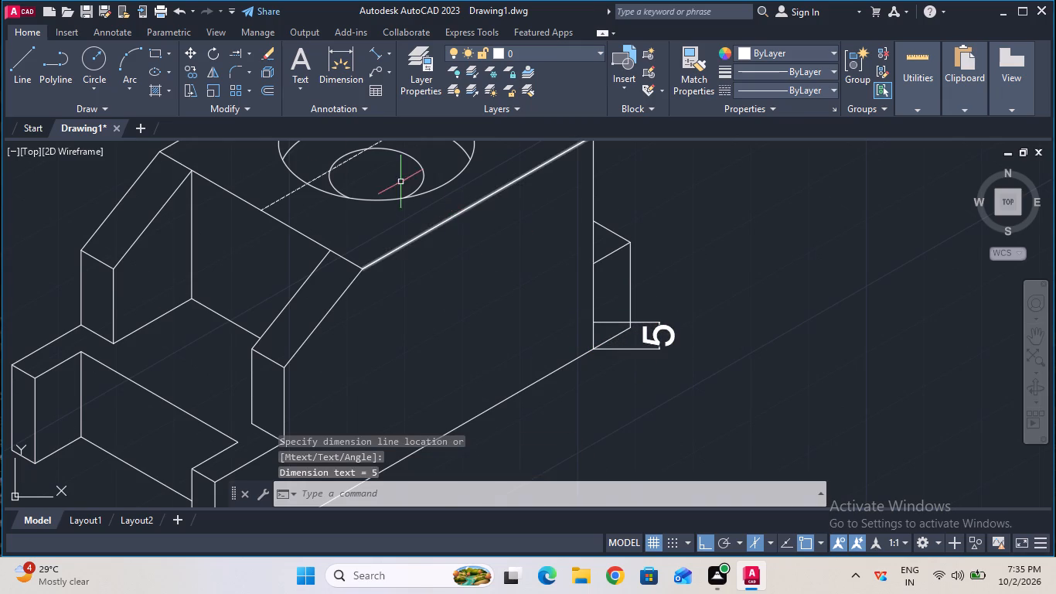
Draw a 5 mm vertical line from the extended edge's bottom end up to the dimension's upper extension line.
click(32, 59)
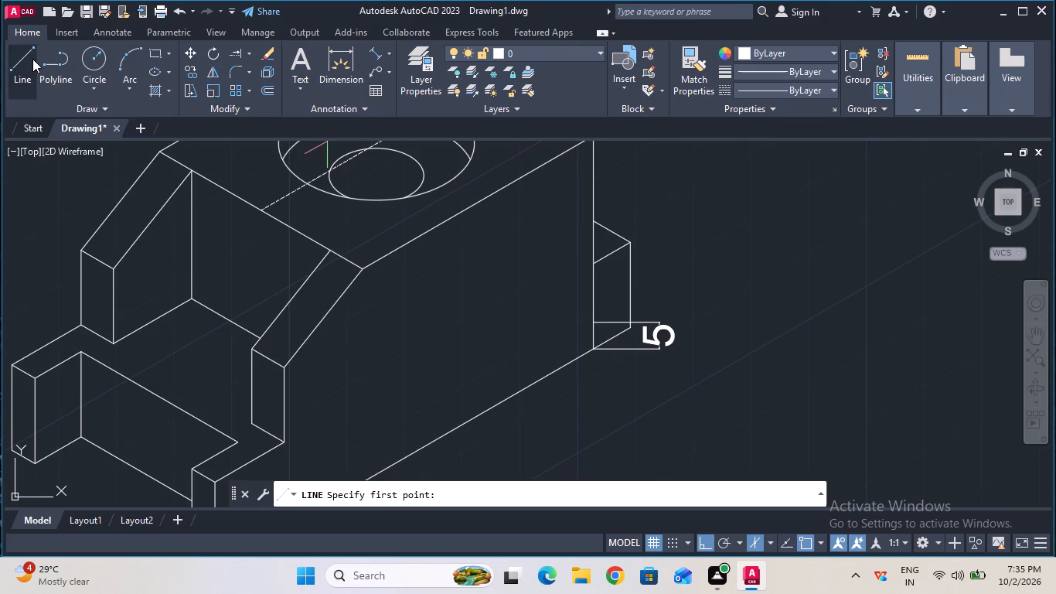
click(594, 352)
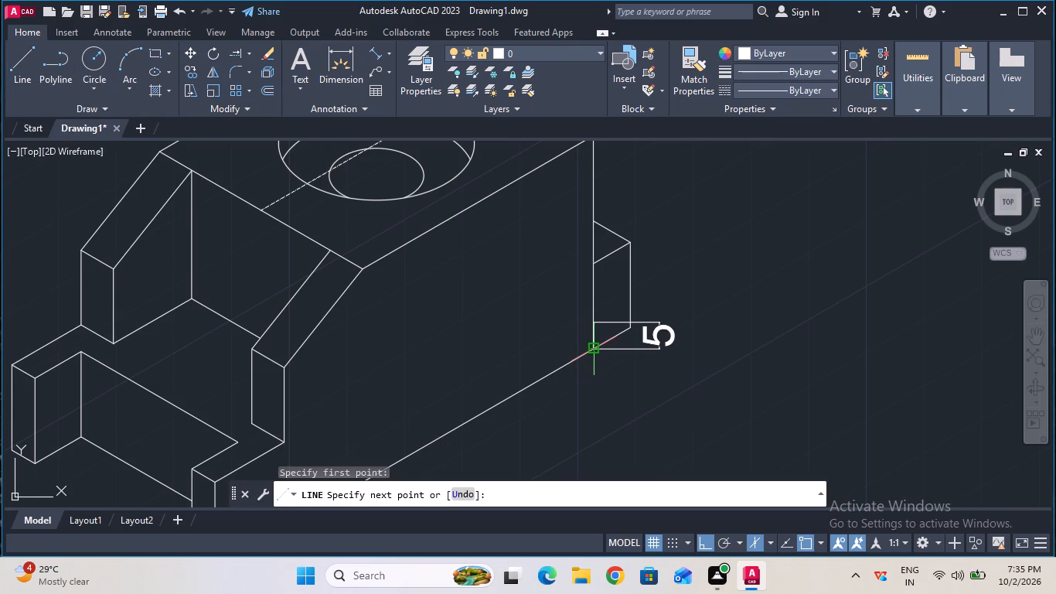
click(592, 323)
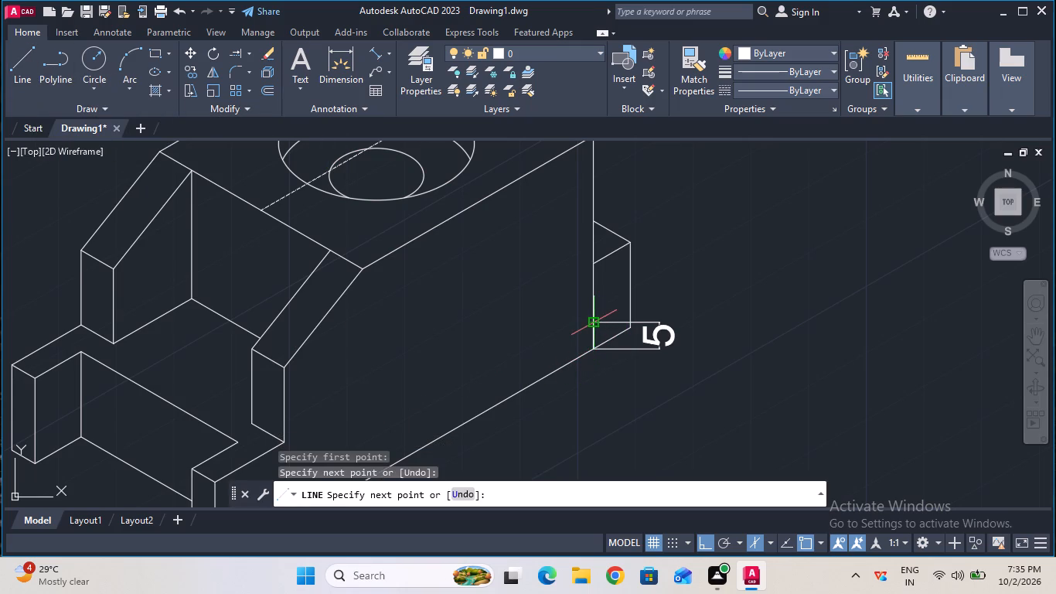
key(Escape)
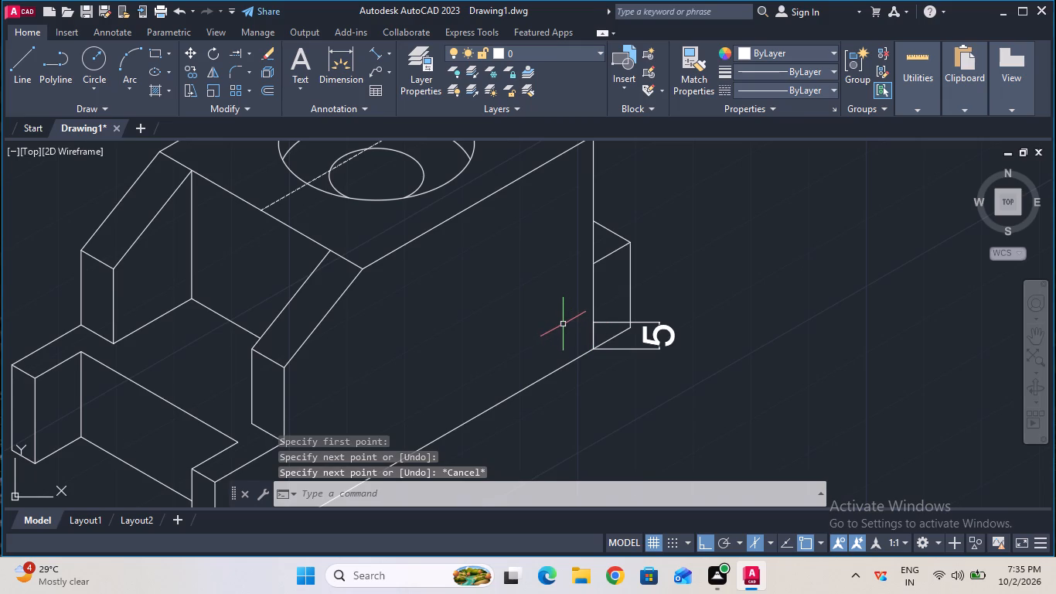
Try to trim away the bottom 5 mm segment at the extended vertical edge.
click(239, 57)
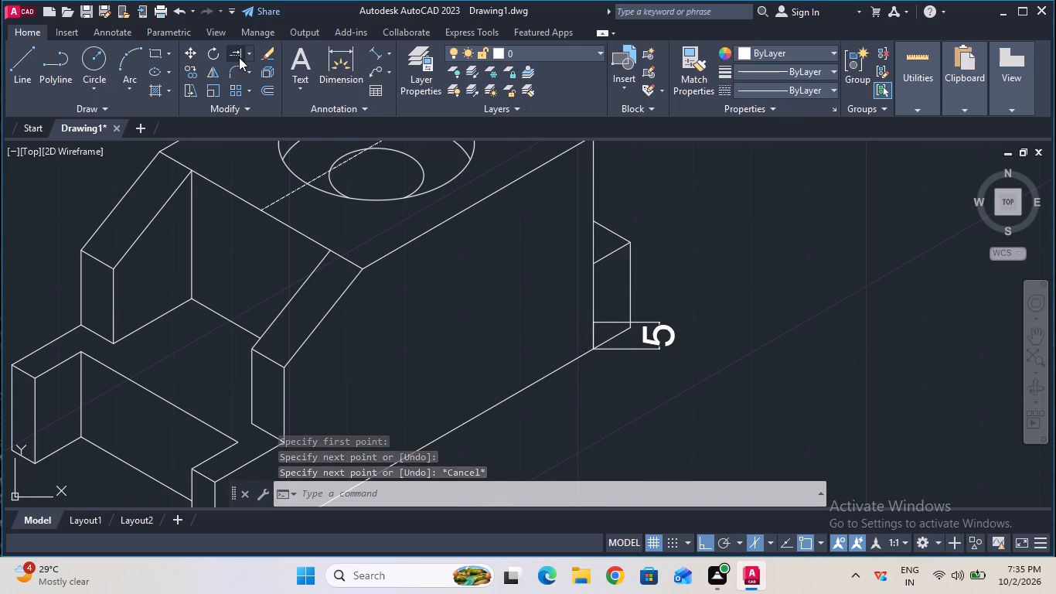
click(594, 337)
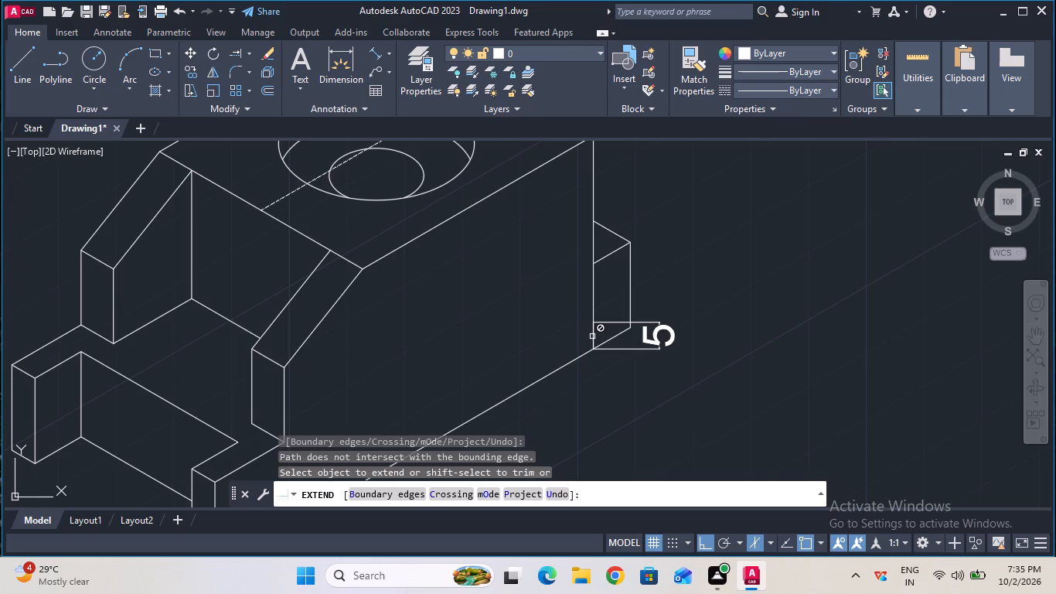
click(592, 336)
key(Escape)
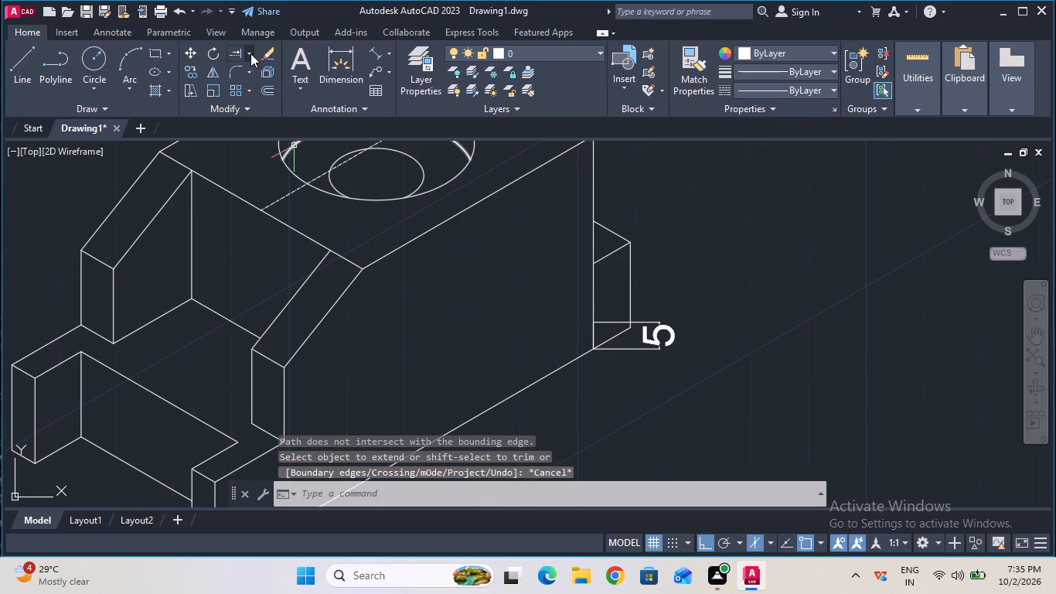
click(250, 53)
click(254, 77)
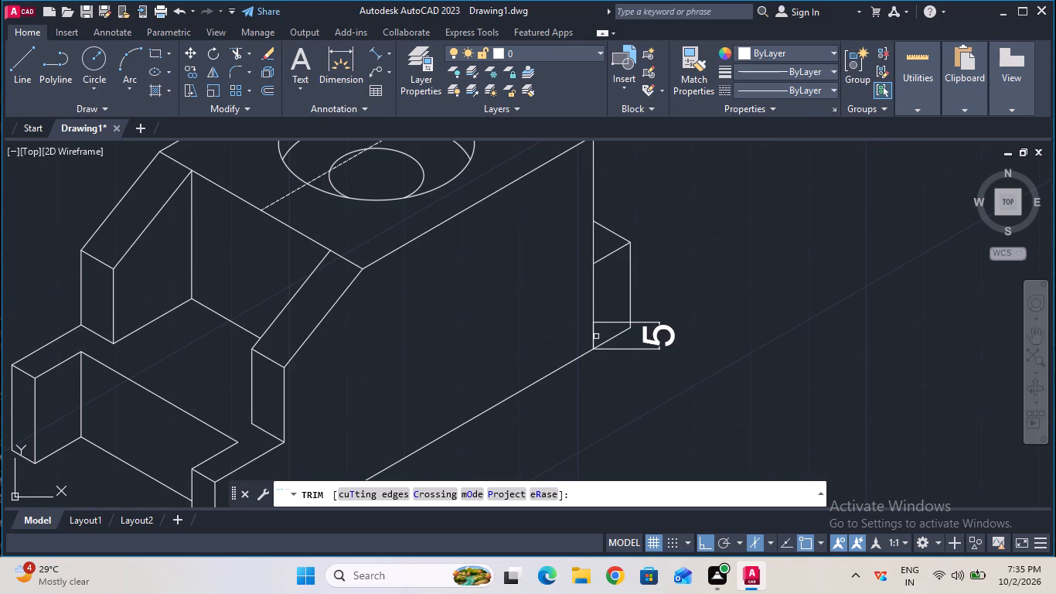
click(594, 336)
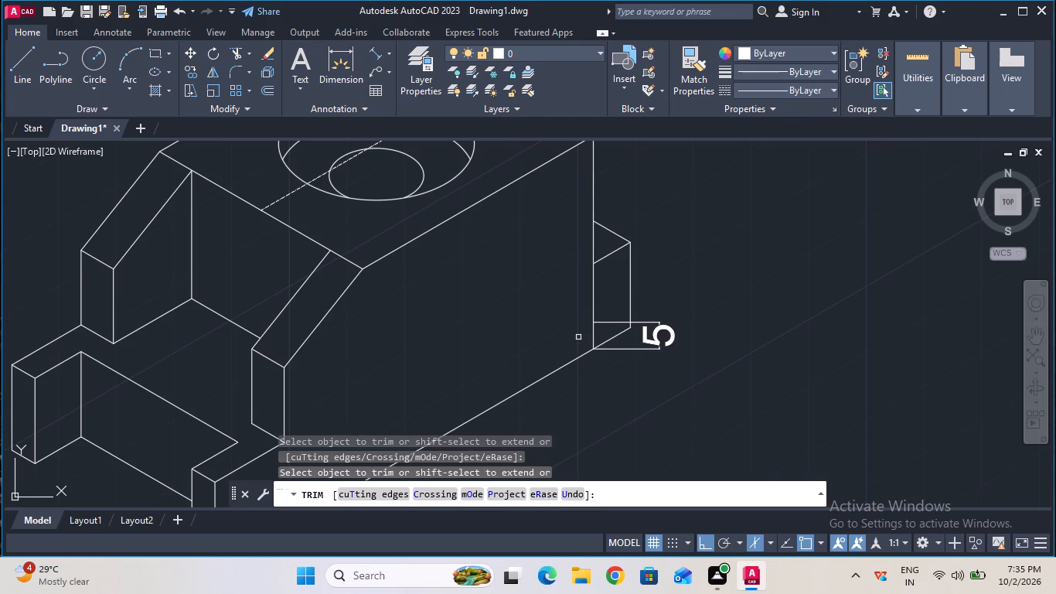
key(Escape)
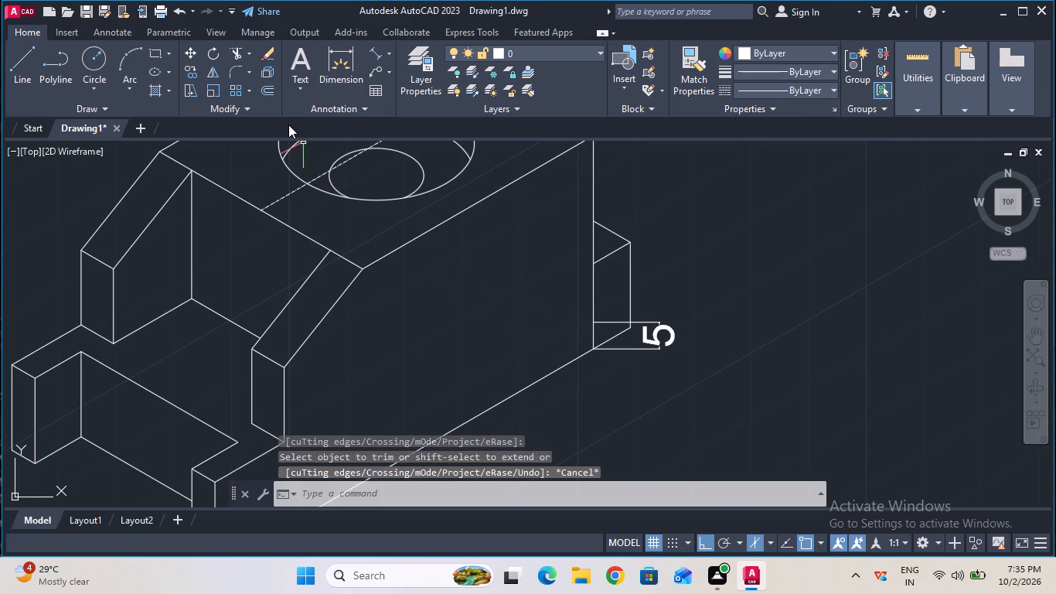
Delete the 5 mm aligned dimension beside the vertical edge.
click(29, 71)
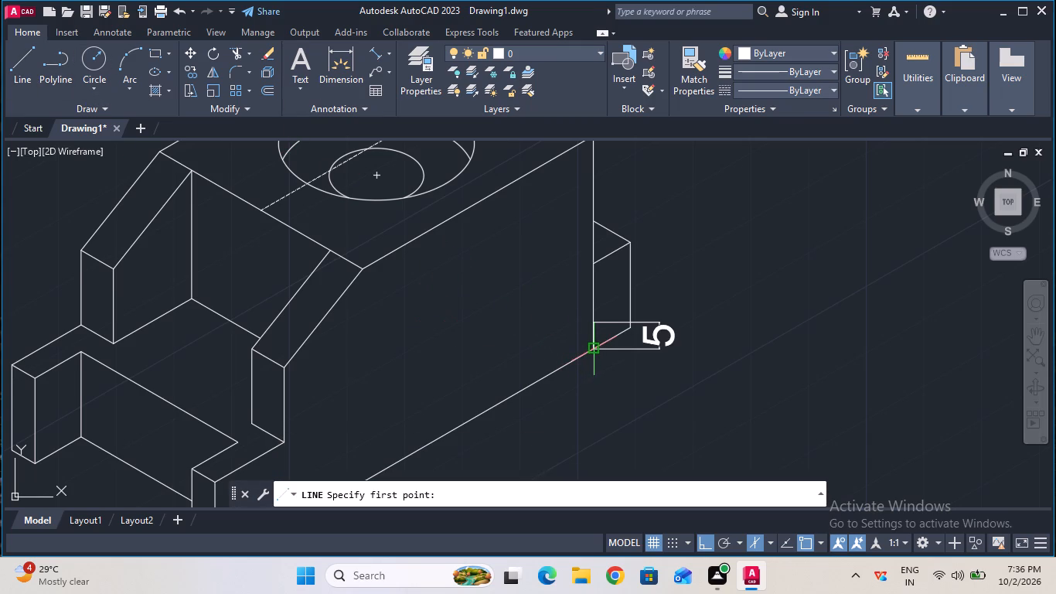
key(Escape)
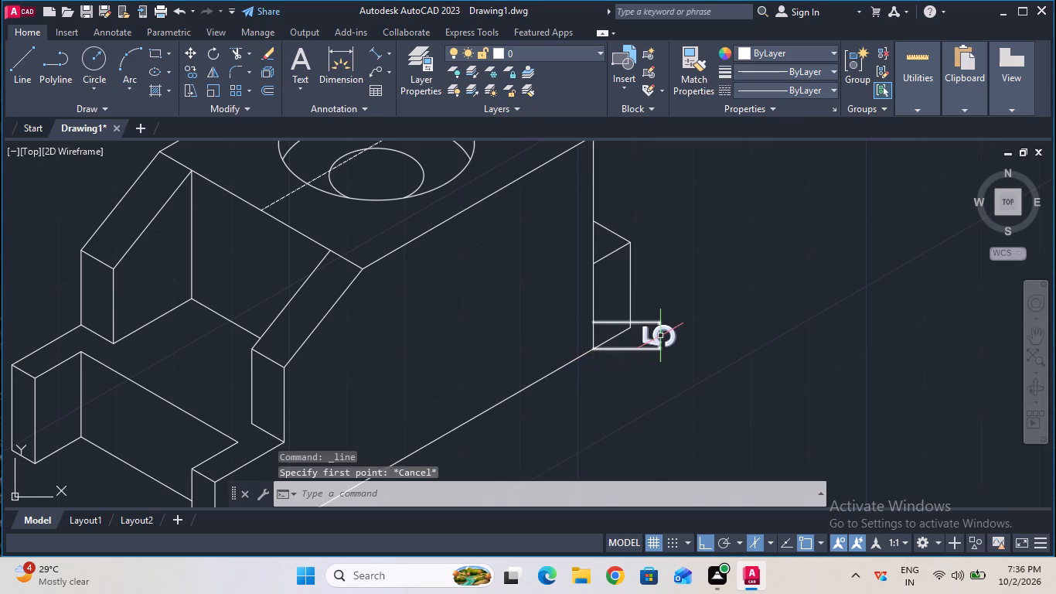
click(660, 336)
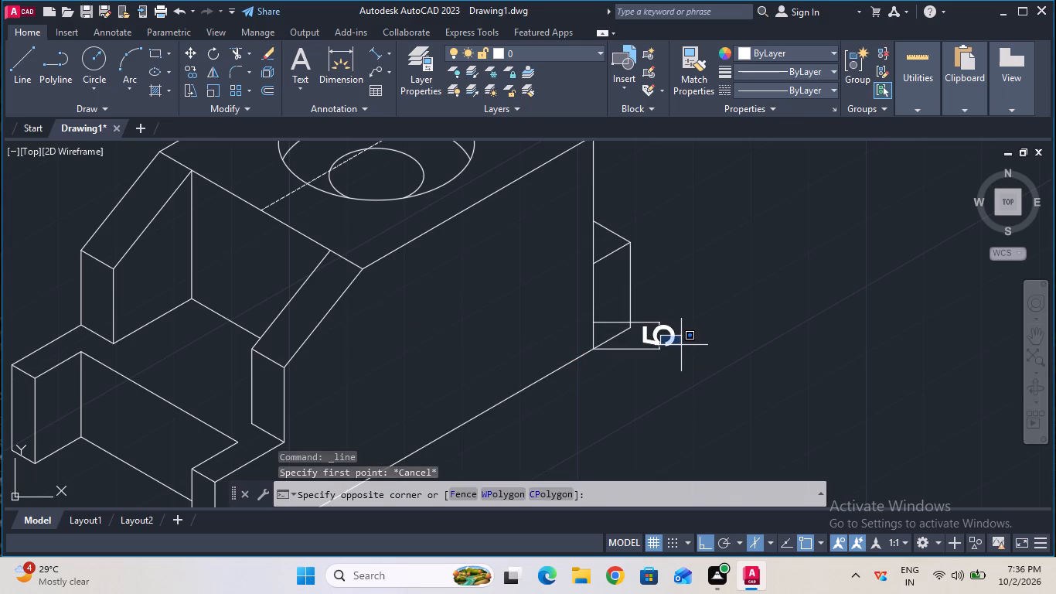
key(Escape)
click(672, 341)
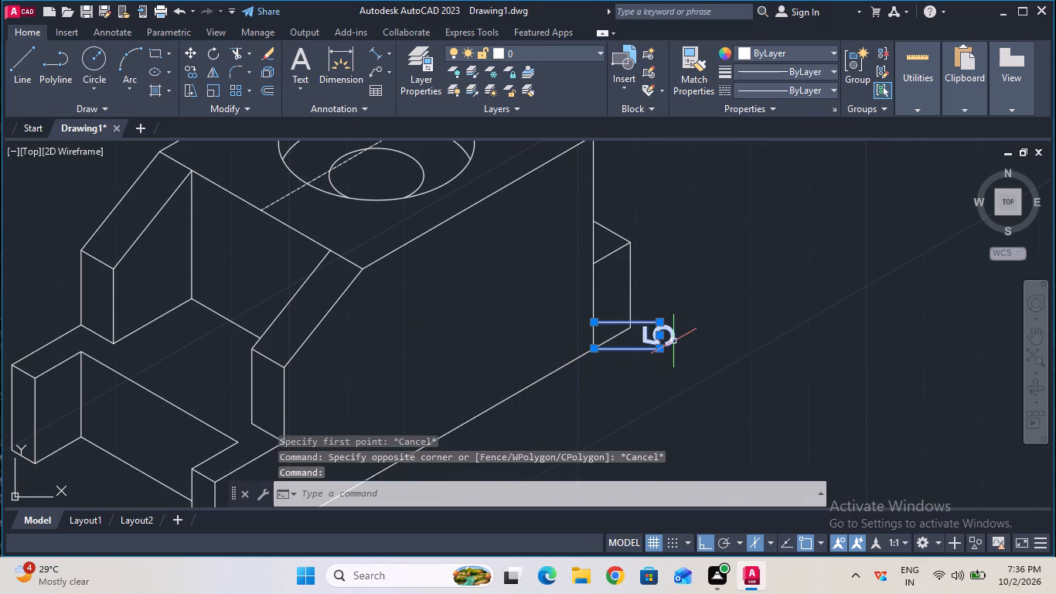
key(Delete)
Draw a line 5 mm up from the side face's far bottom corner, continuing 55 mm toward the near end, parallel to the bottom edge.
ctrl+scroll(673, 341, down, 1)
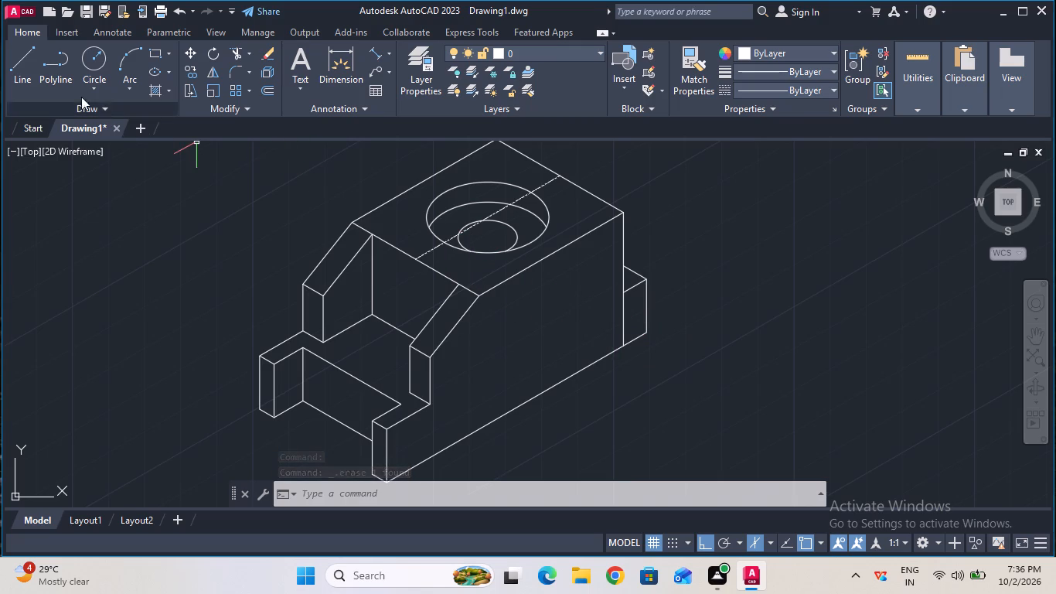
click(27, 77)
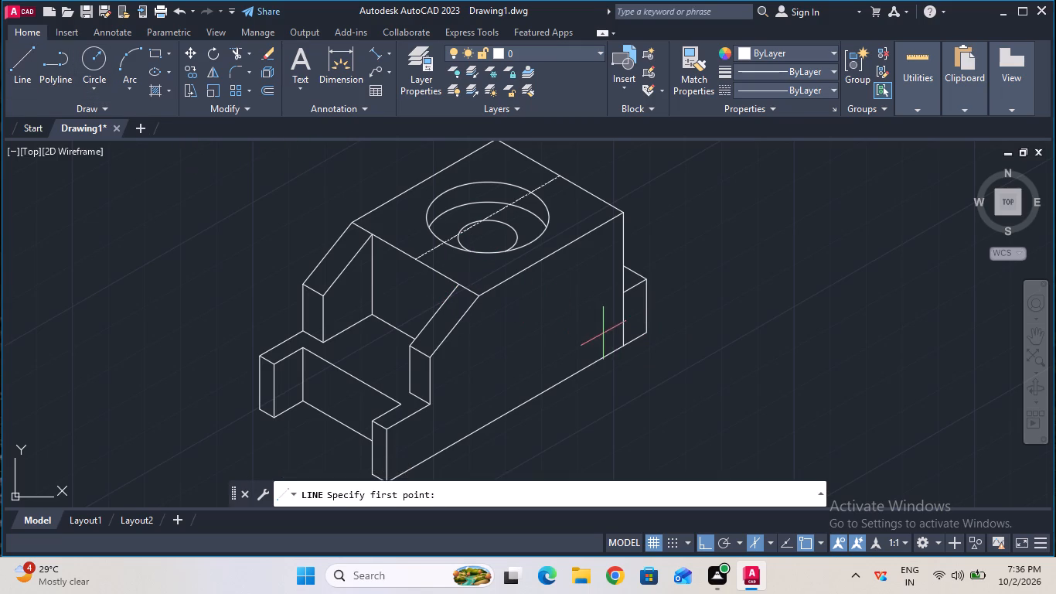
click(625, 343)
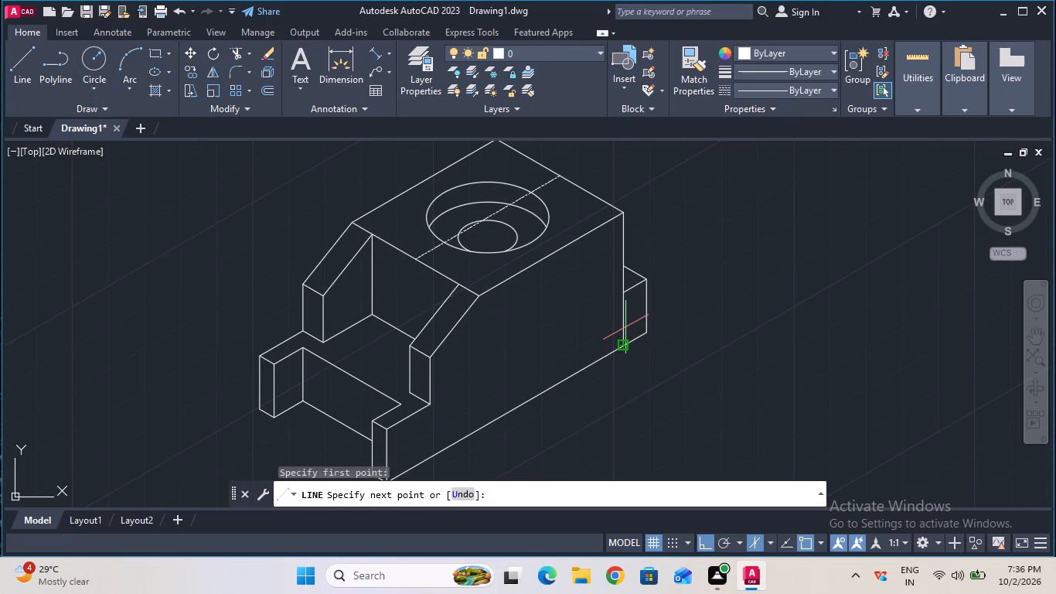
ctrl+scroll(625, 327, up, 2)
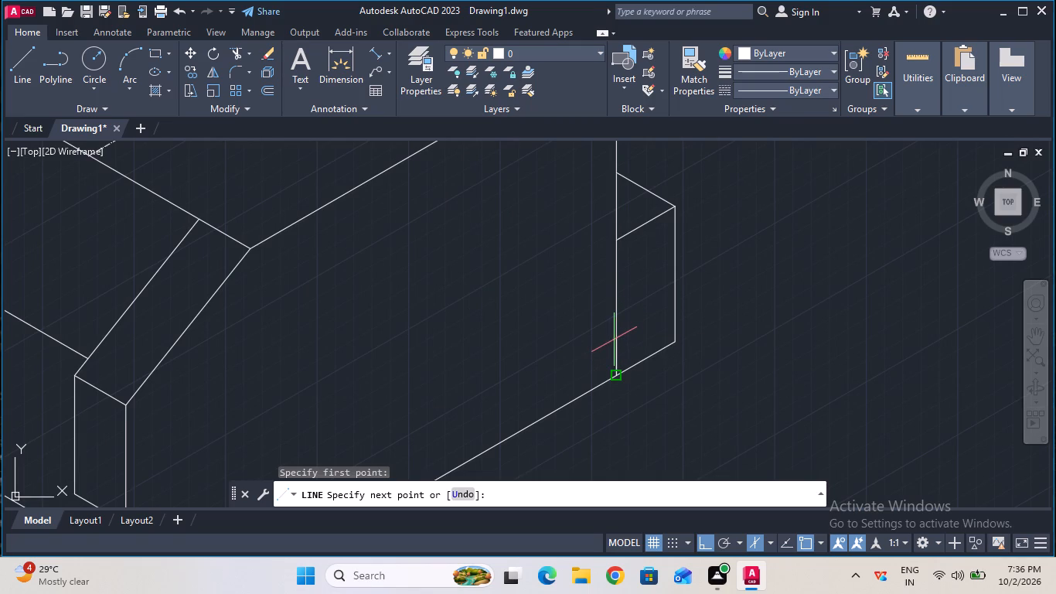
key(5)
key(Return)
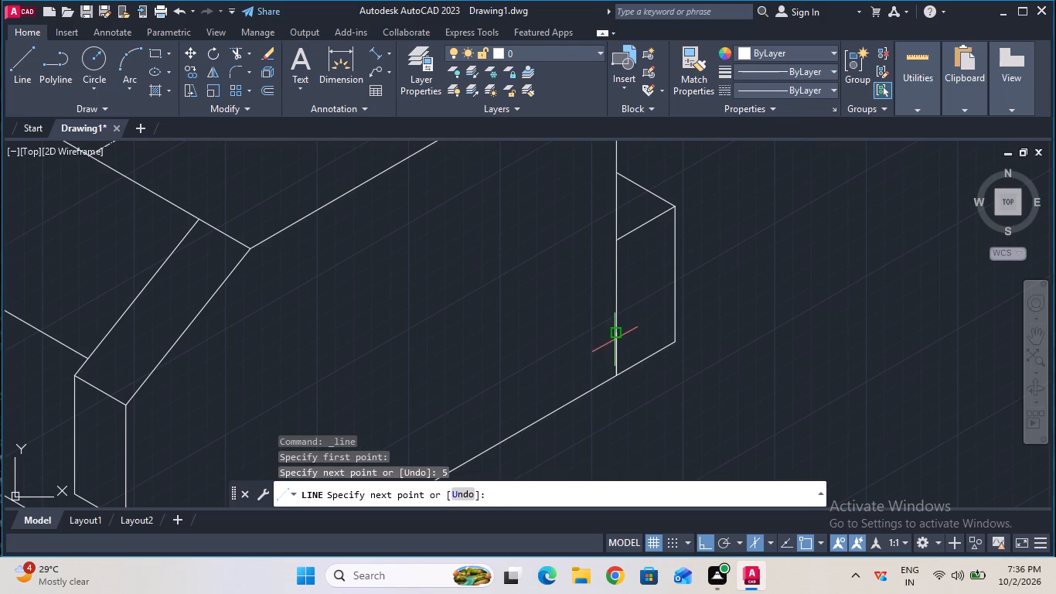
click(618, 334)
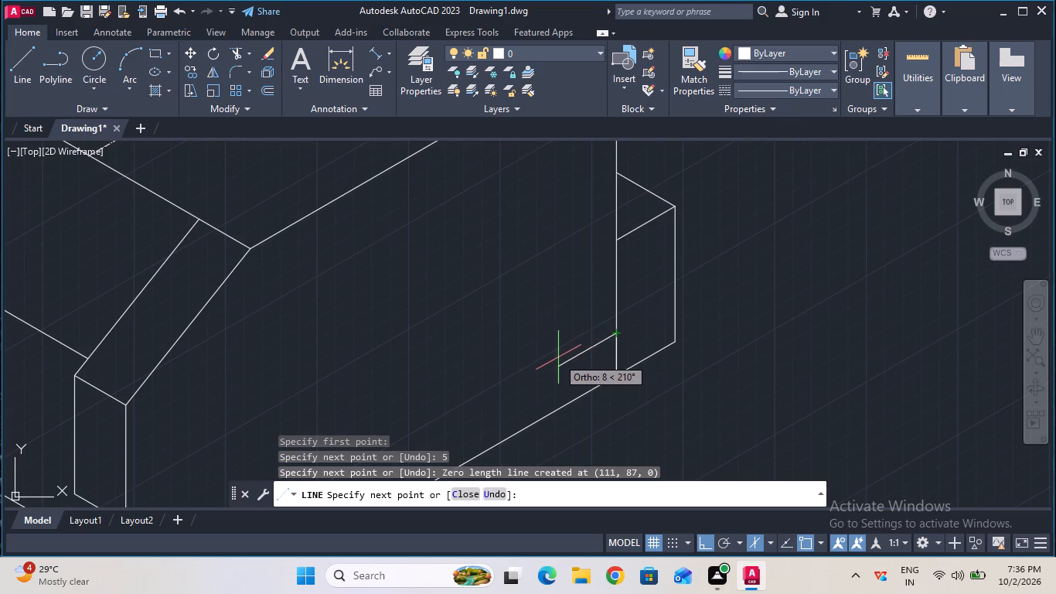
ctrl+scroll(550, 360, down, 1)
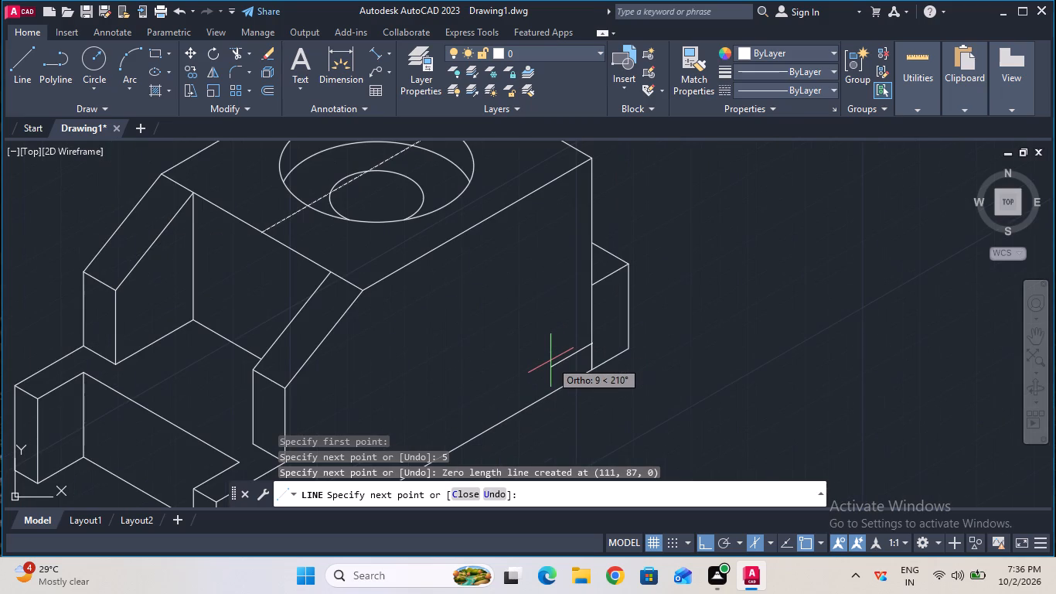
ctrl+scroll(550, 360, down, 2)
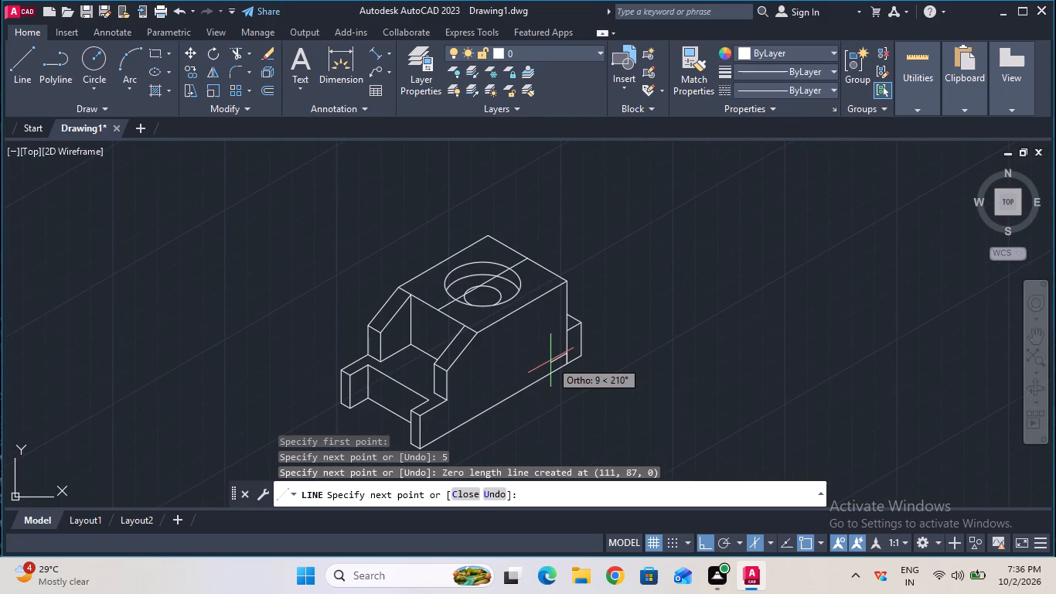
text(55)
key(Return)
key(Escape)
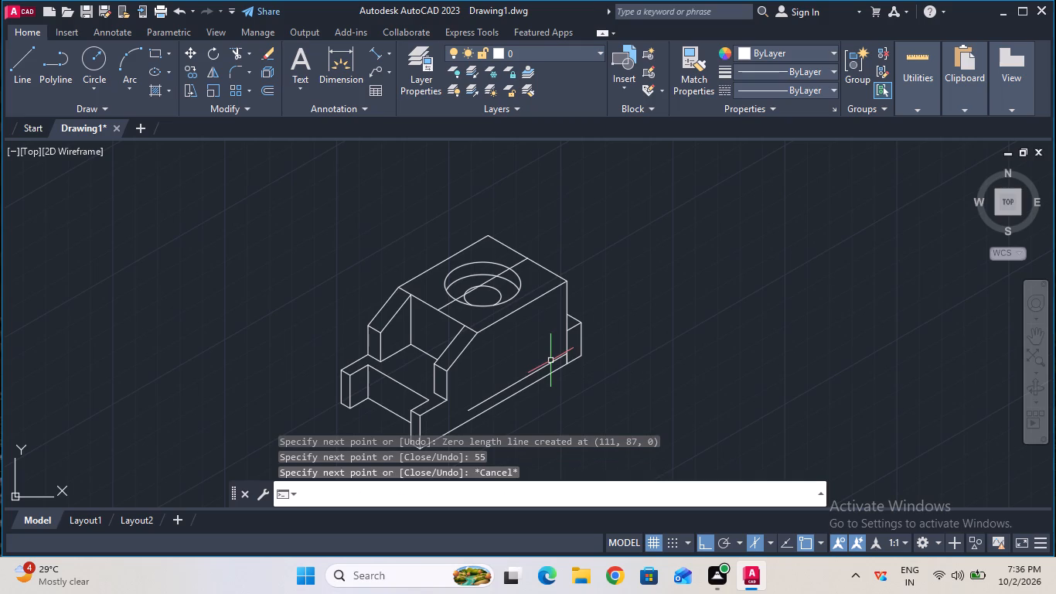
click(1031, 341)
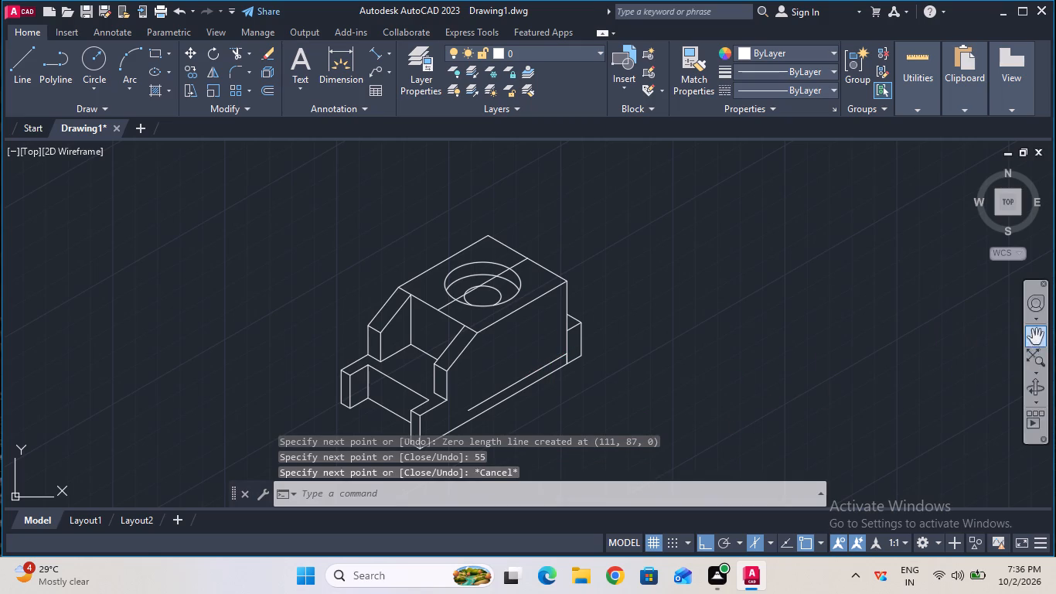
Draw a 5 mm vertical line from the near end of the 55 mm line down to the side face's bottom edge.
drag(521, 406, 519, 376)
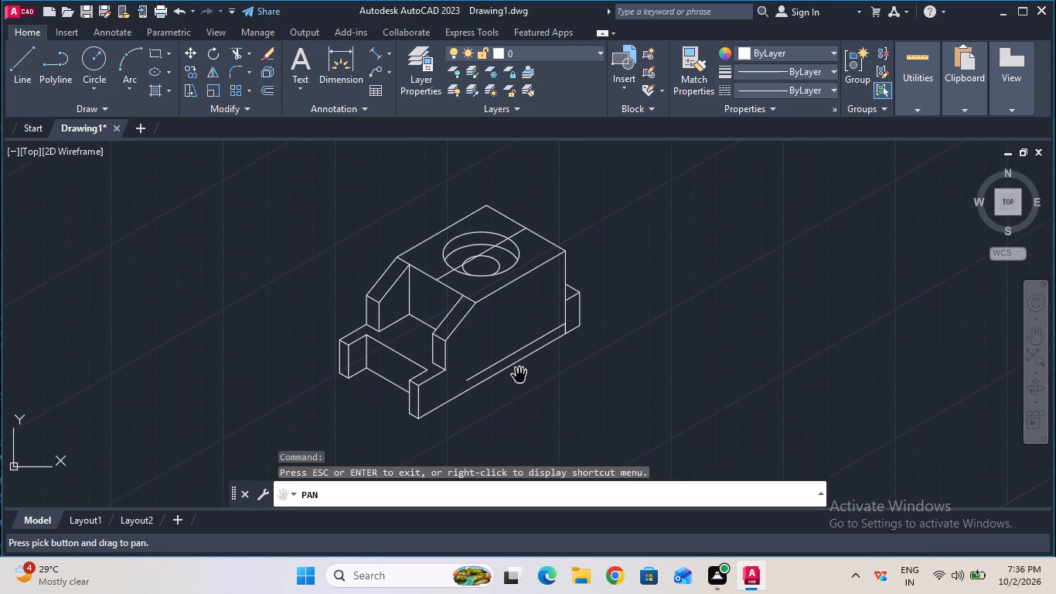
scroll(465, 374, right, 2)
scroll(465, 374, left, 1)
scroll(465, 374, right, 1)
scroll(465, 374, left, 1)
scroll(465, 374, right, 1)
scroll(465, 374, left, 1)
scroll(465, 374, right, 1)
scroll(465, 374, left, 1)
scroll(465, 374, right, 1)
ctrl+scroll(465, 374, up, 2)
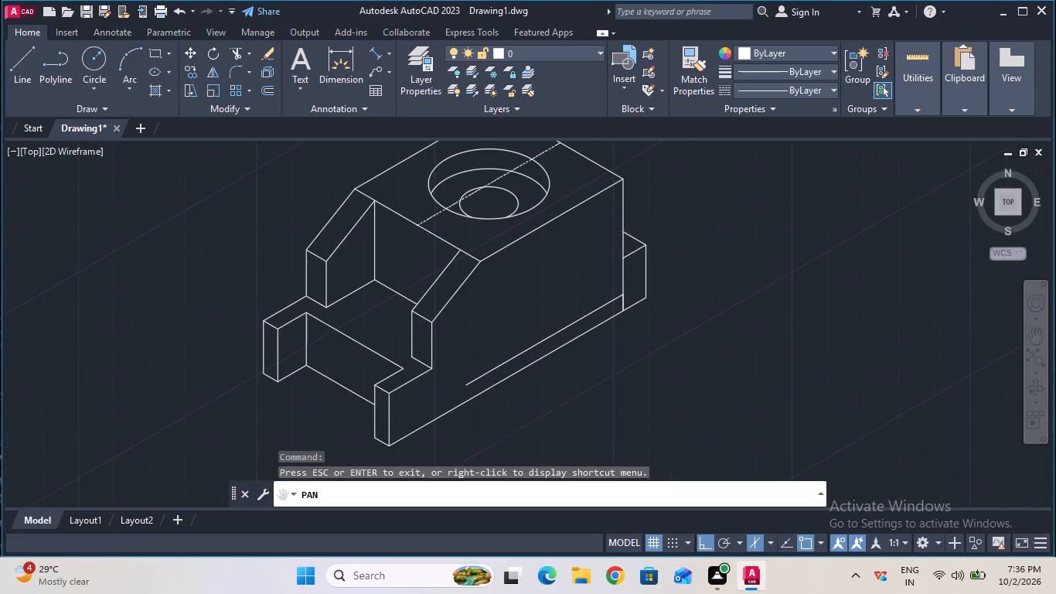
key(Escape)
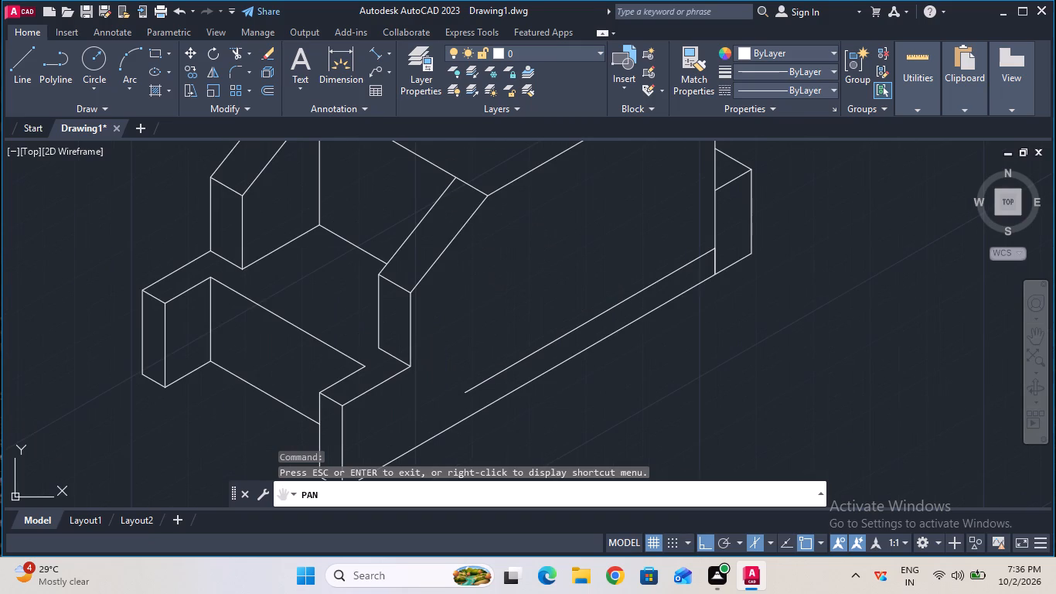
double_click(22, 87)
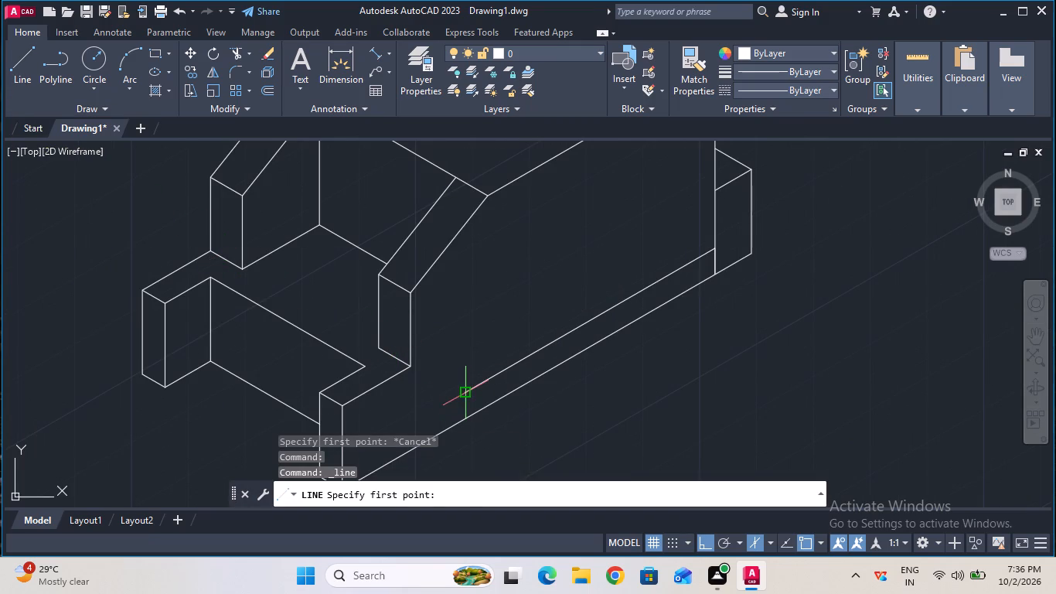
click(468, 395)
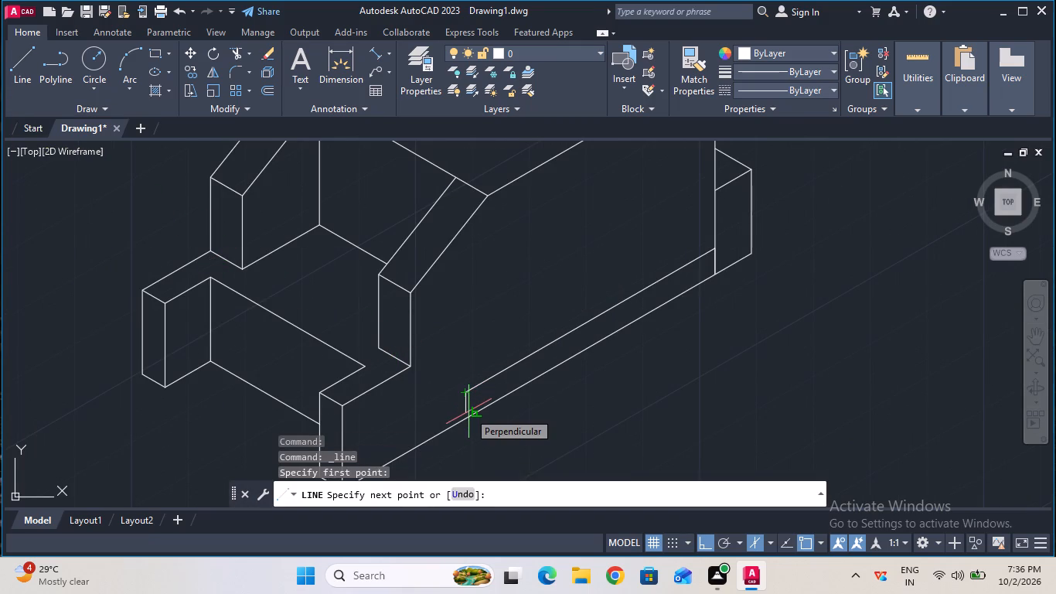
key(5)
key(Return)
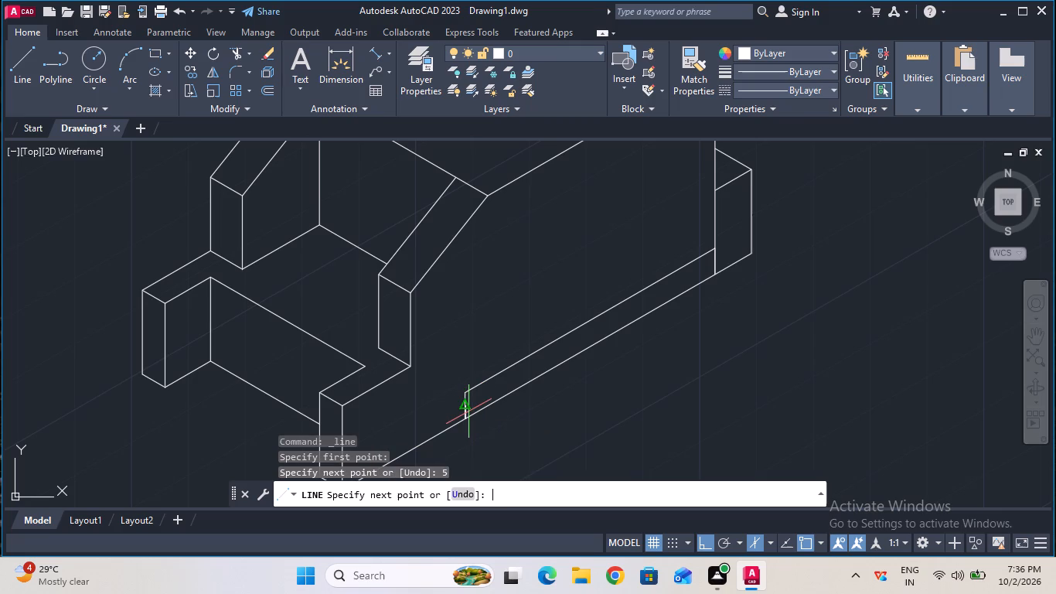
key(Escape)
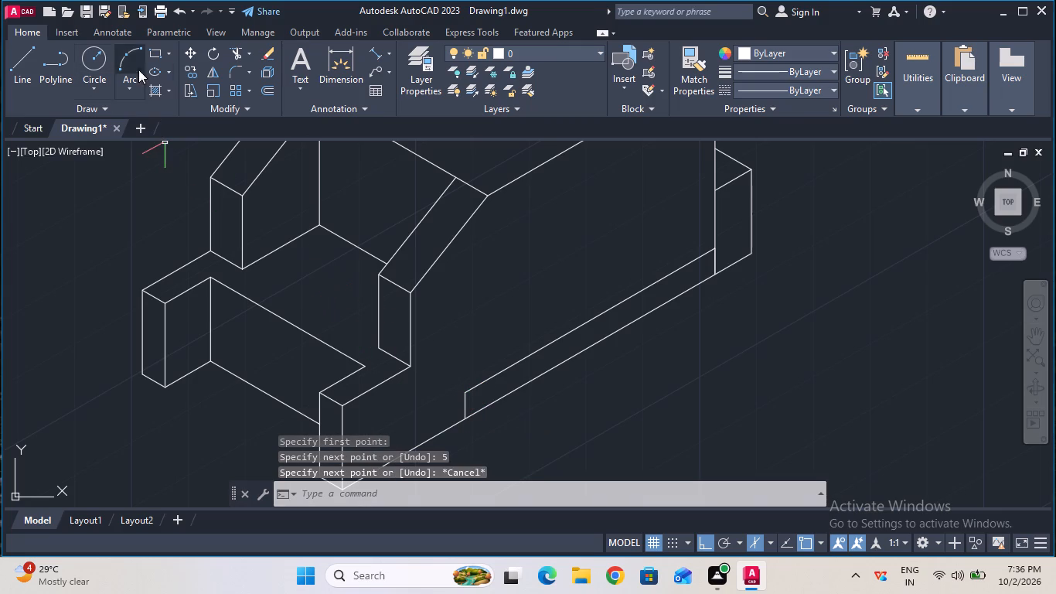
Trim away the bottom edge beneath the 55 mm line and the vertical segments inside the far foot of the side face.
click(232, 49)
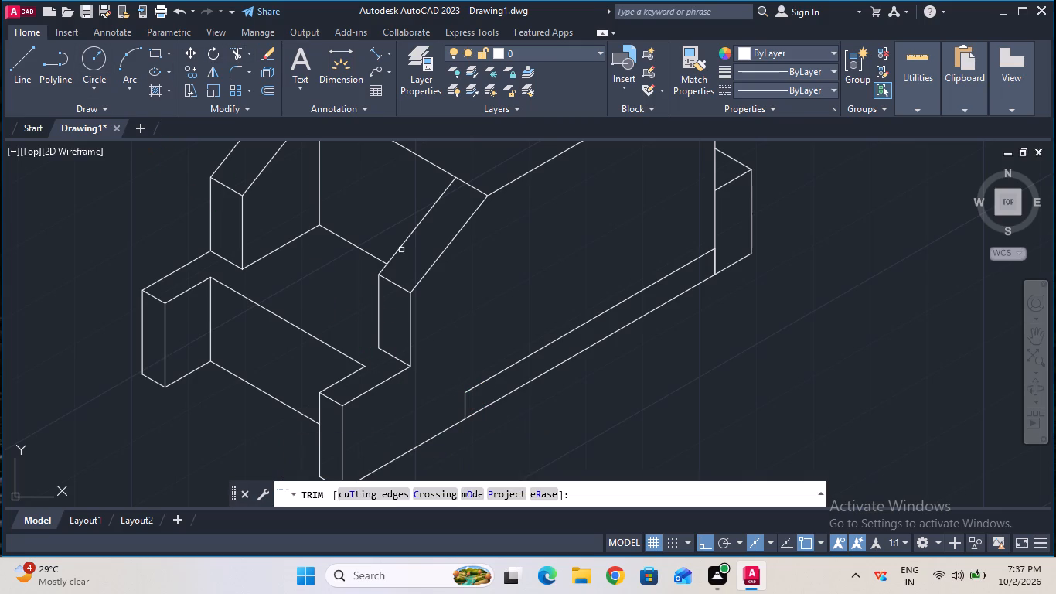
click(566, 359)
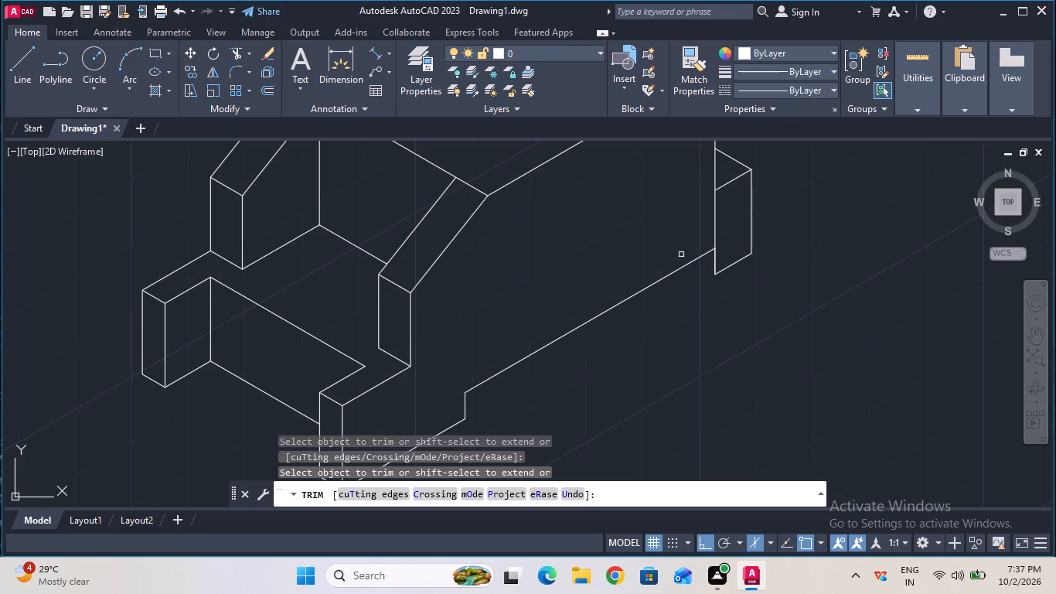
click(717, 266)
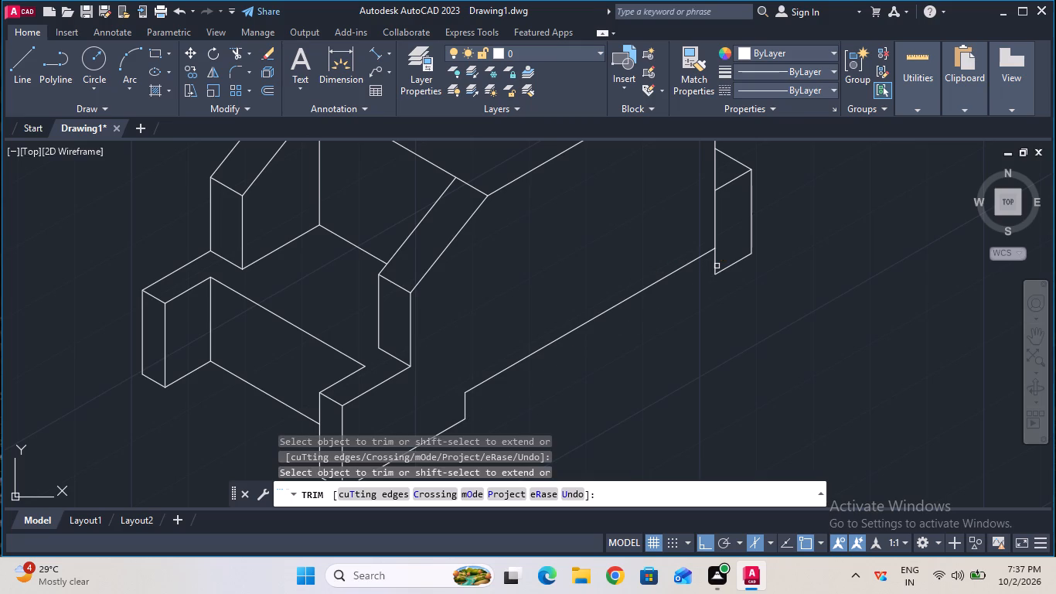
click(716, 232)
key(Escape)
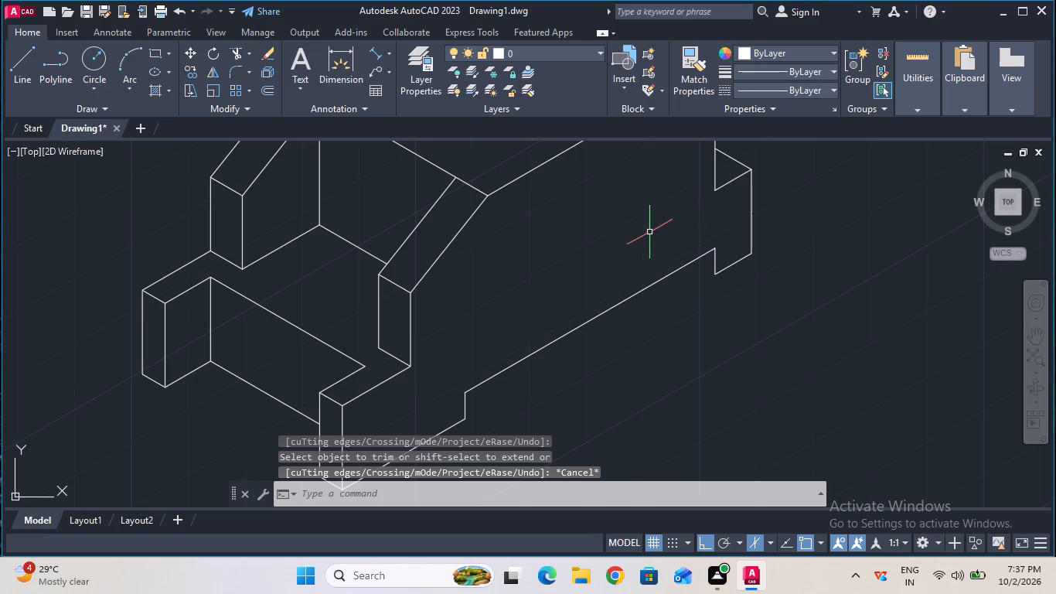
Select the entire isometric view and join its connected segments with the Join command.
ctrl+scroll(649, 232, down, 2)
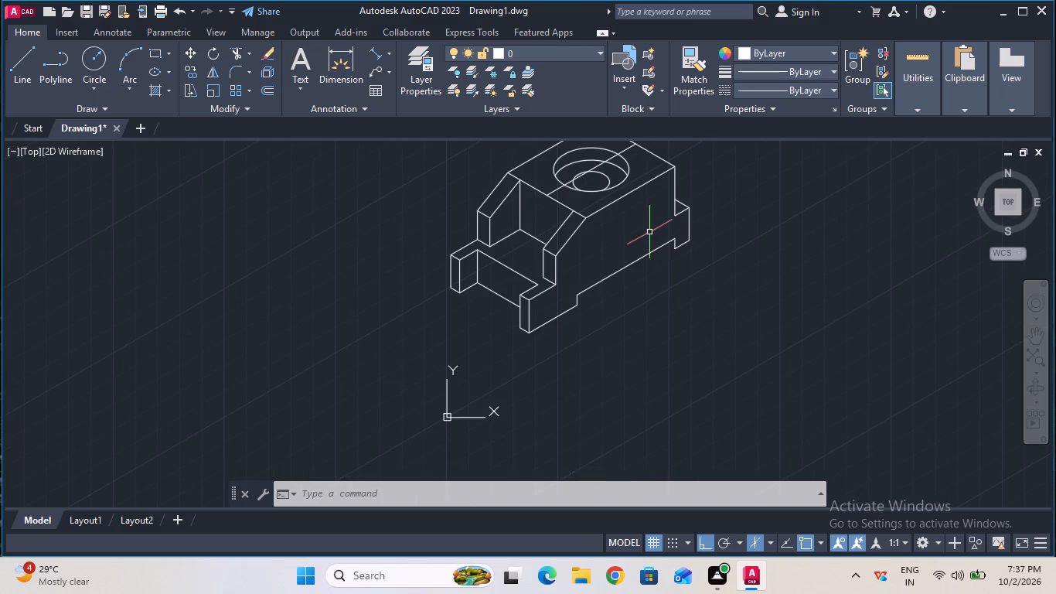
click(1028, 339)
drag(629, 267, 672, 329)
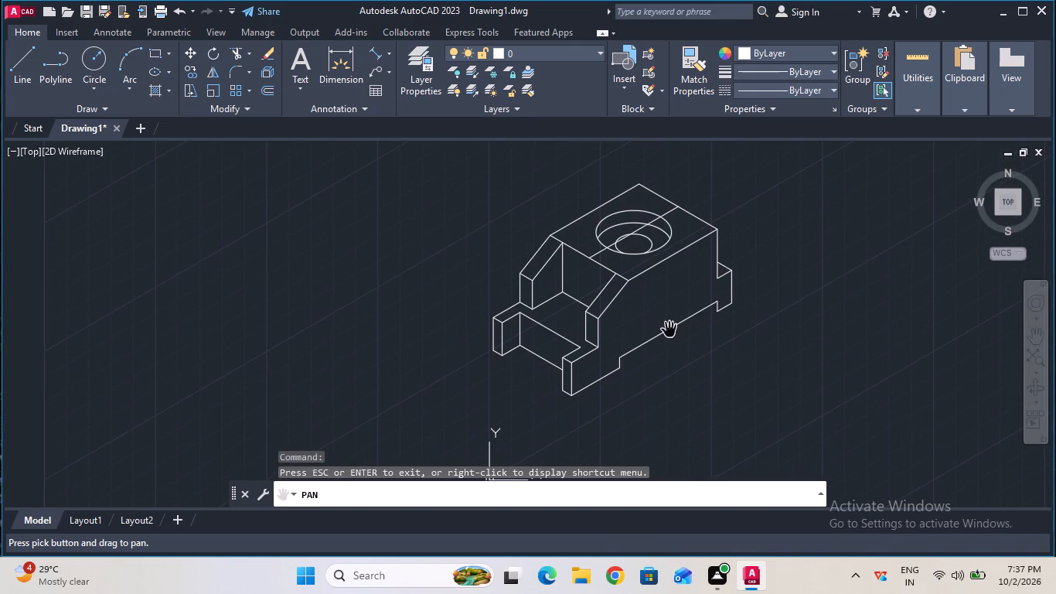
key(Escape)
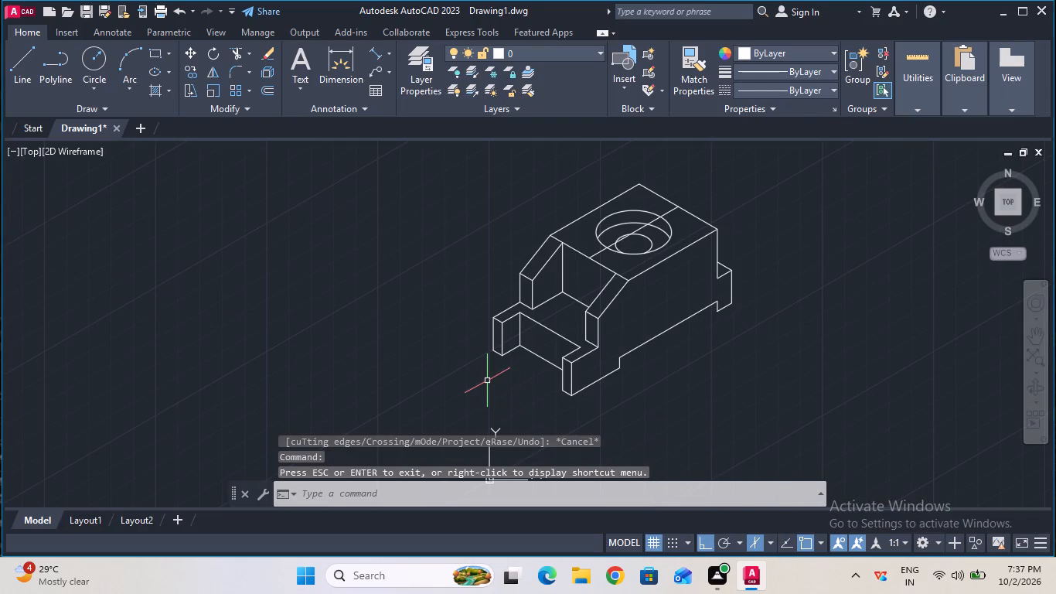
click(316, 139)
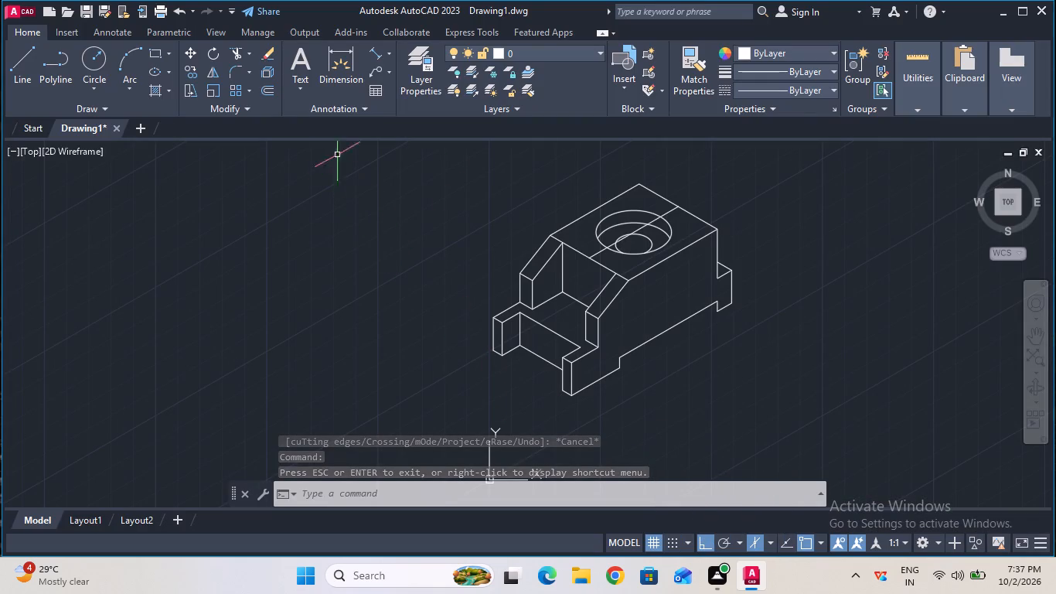
click(404, 145)
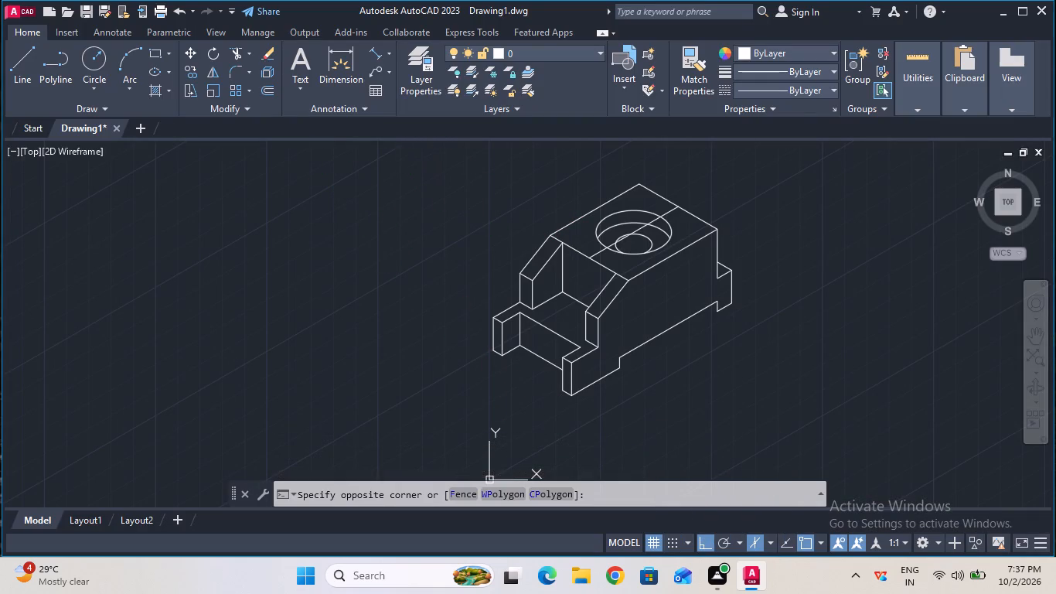
click(819, 429)
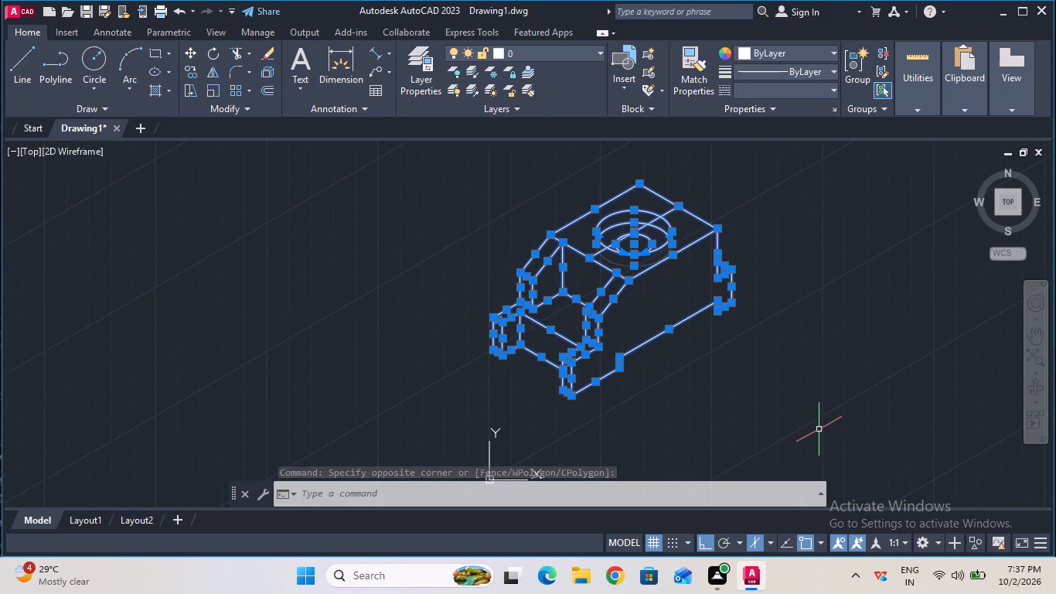
text(joi)
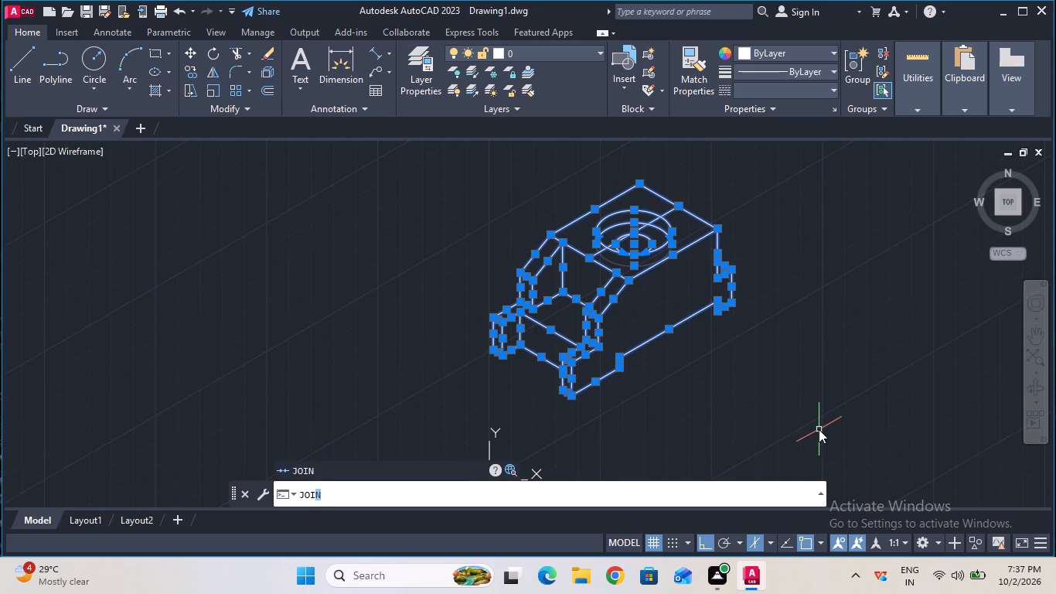
click(436, 464)
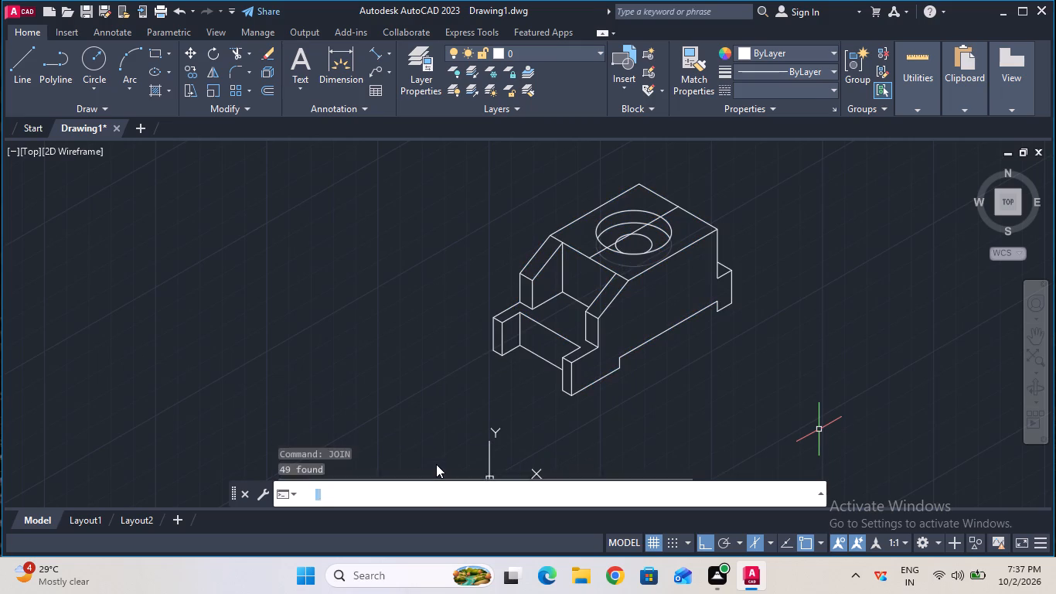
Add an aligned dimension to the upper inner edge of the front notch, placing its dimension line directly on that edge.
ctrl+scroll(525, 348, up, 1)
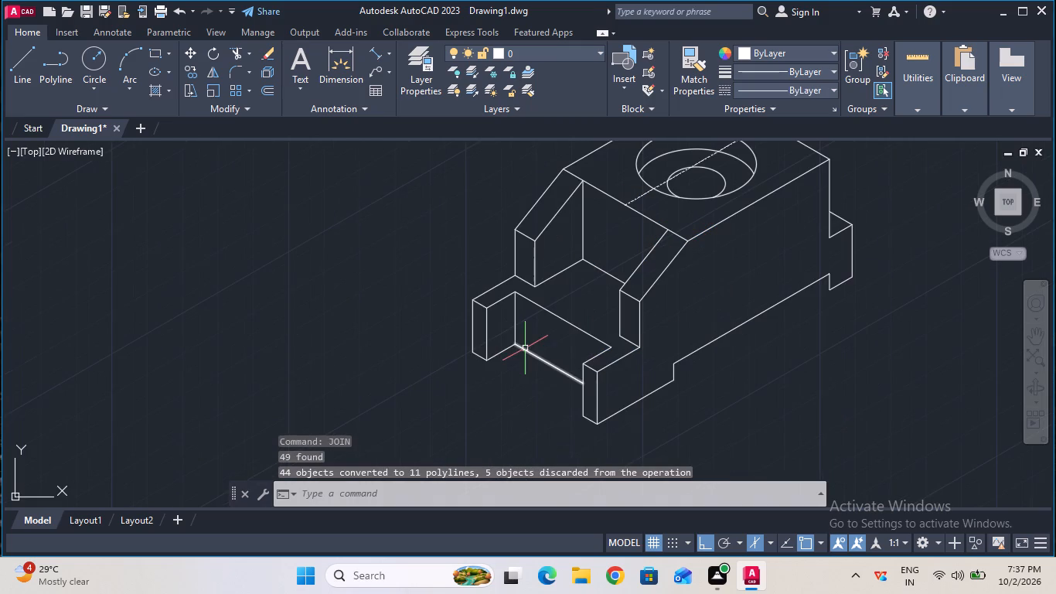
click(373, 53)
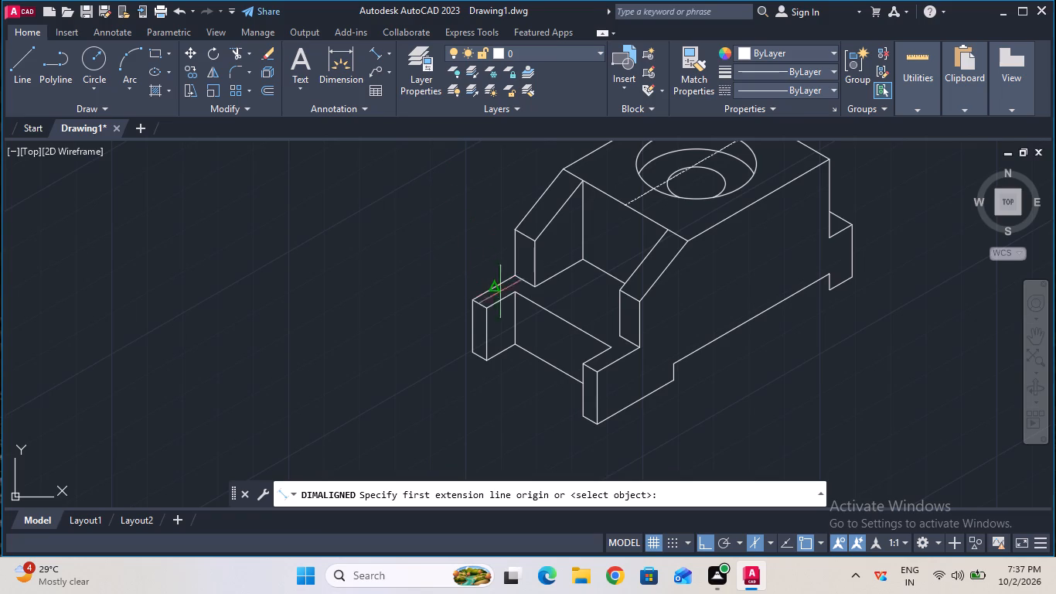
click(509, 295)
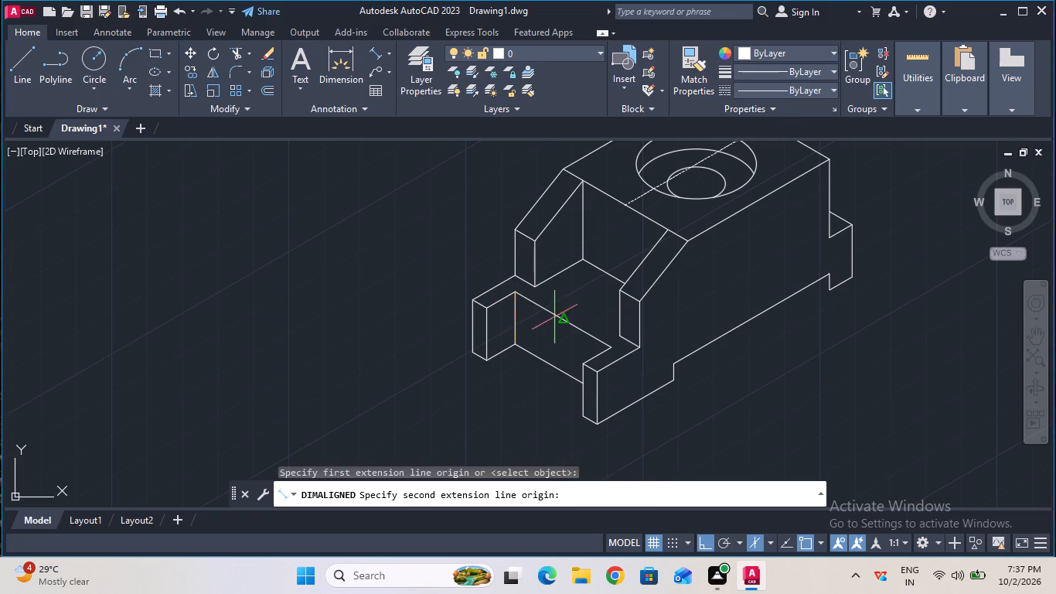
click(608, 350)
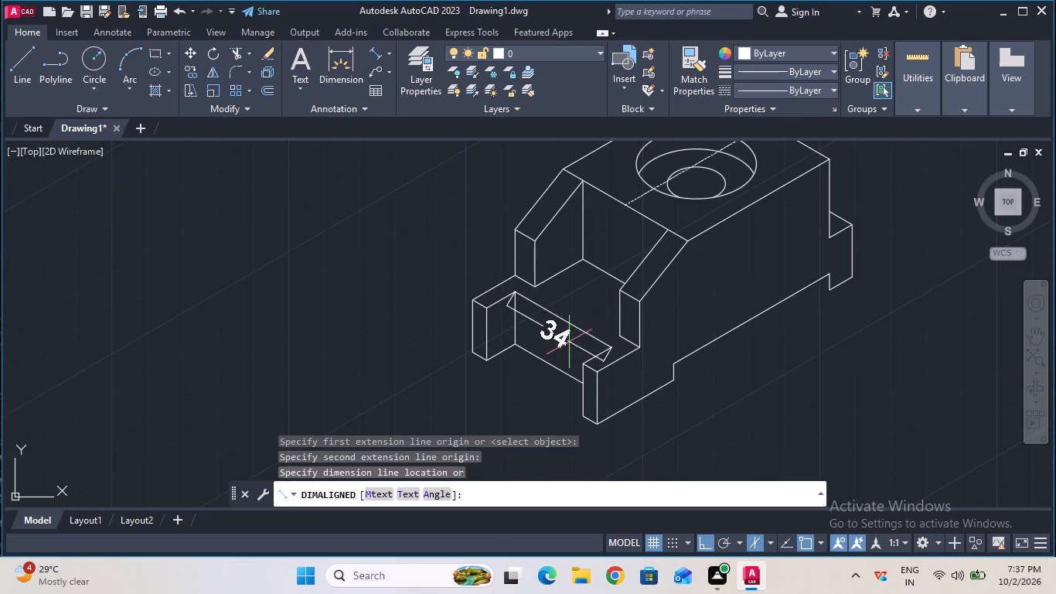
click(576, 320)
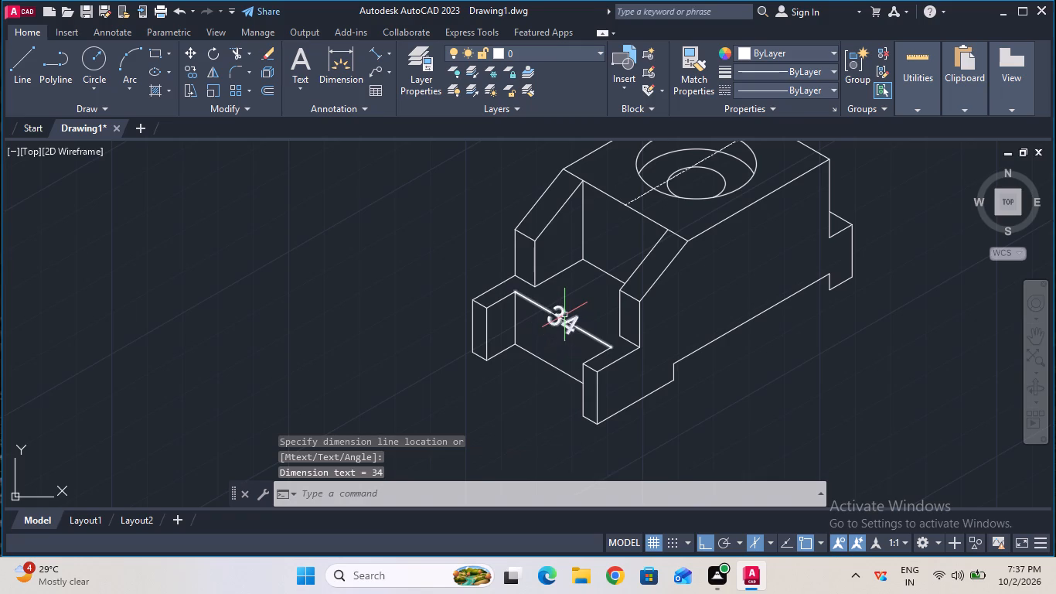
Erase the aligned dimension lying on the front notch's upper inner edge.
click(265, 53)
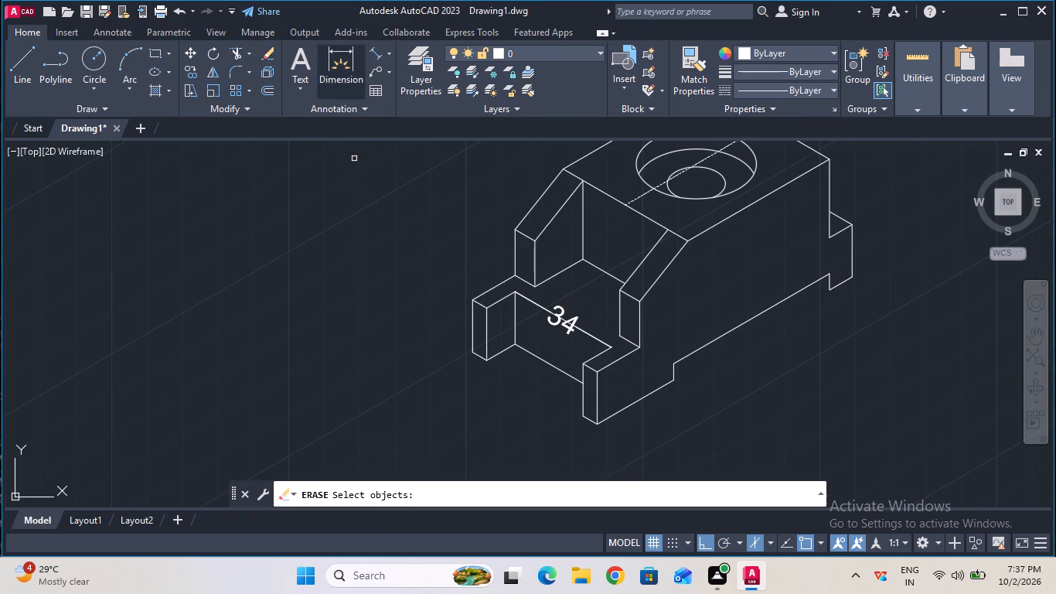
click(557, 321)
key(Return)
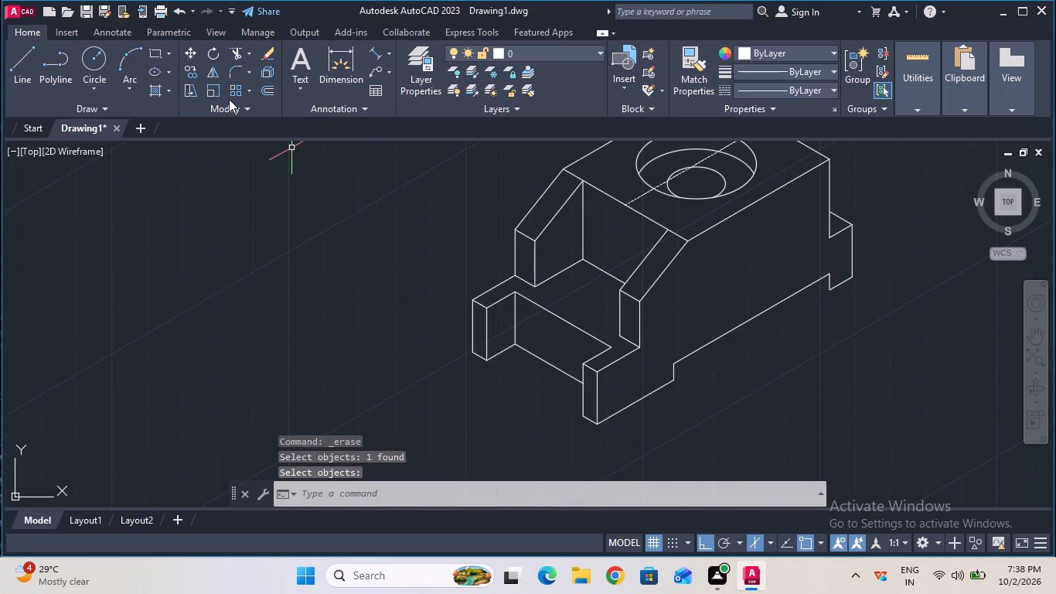
Add an aligned dimension to the front notch's upper inner edge, placing the dimension line just below it inside the notch.
click(376, 49)
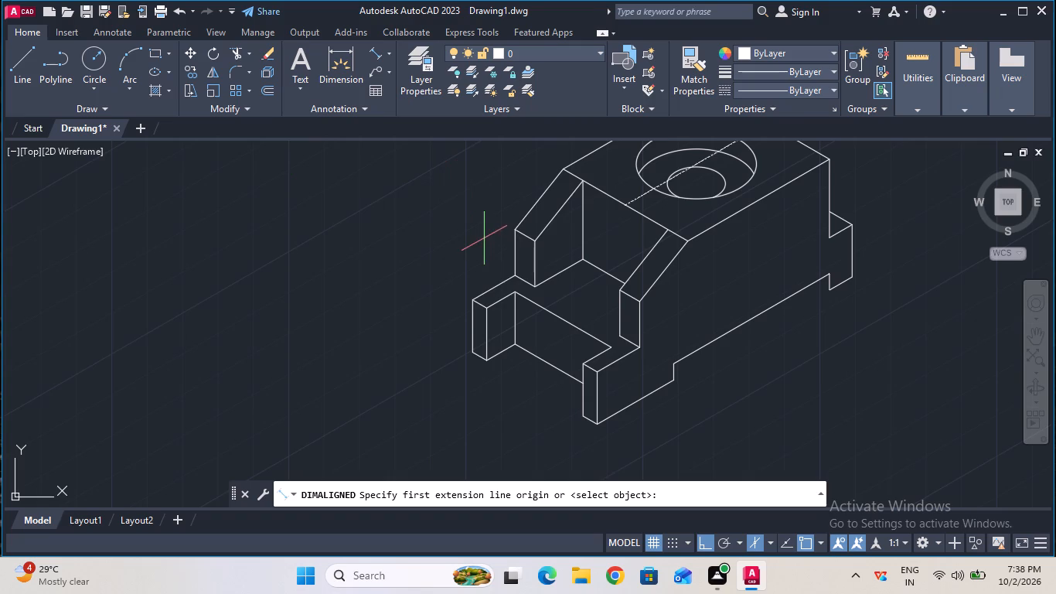
click(516, 295)
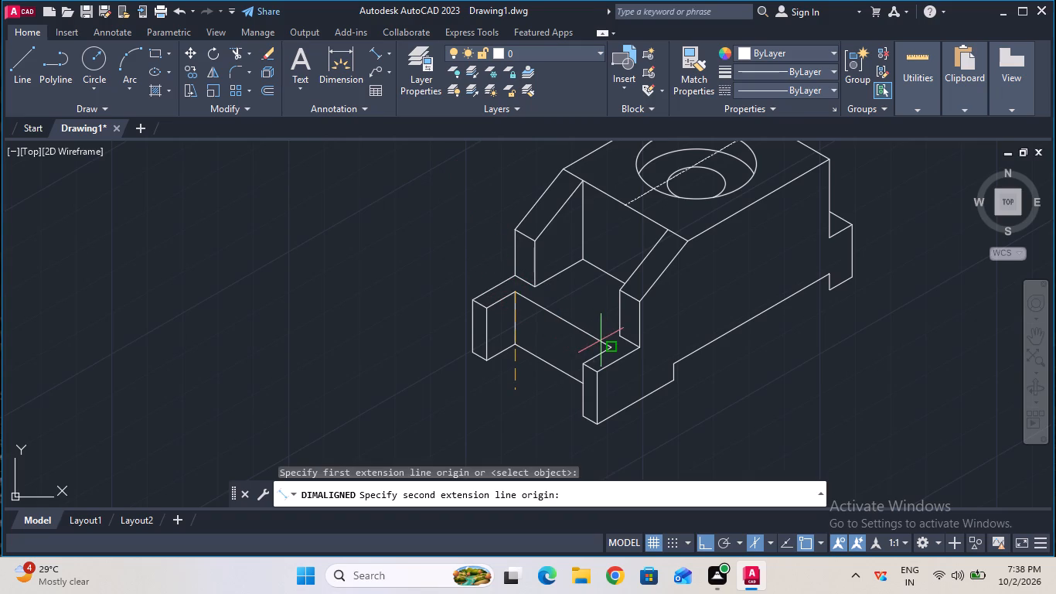
click(607, 351)
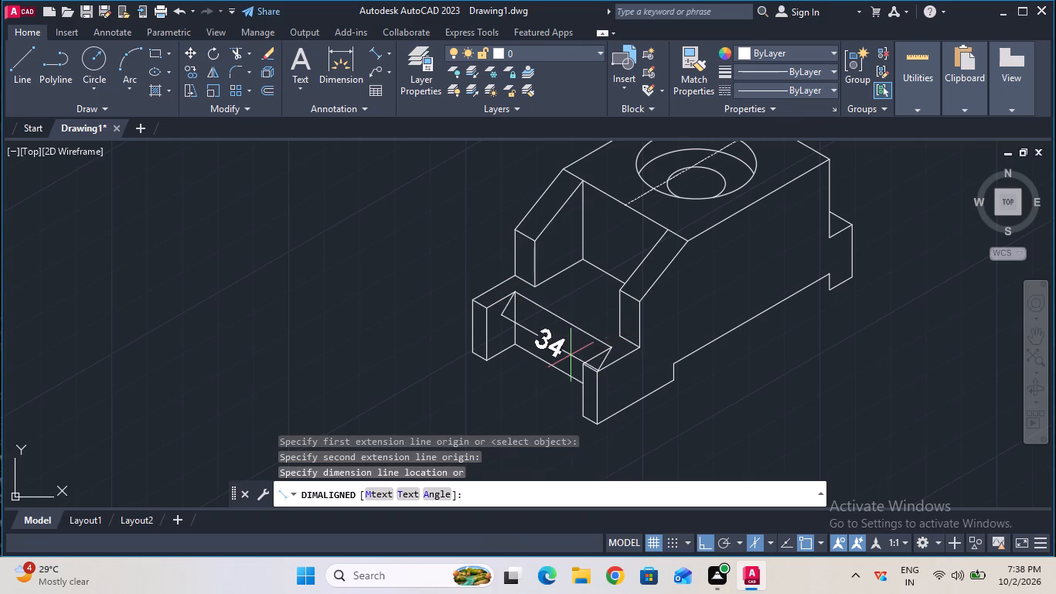
click(569, 355)
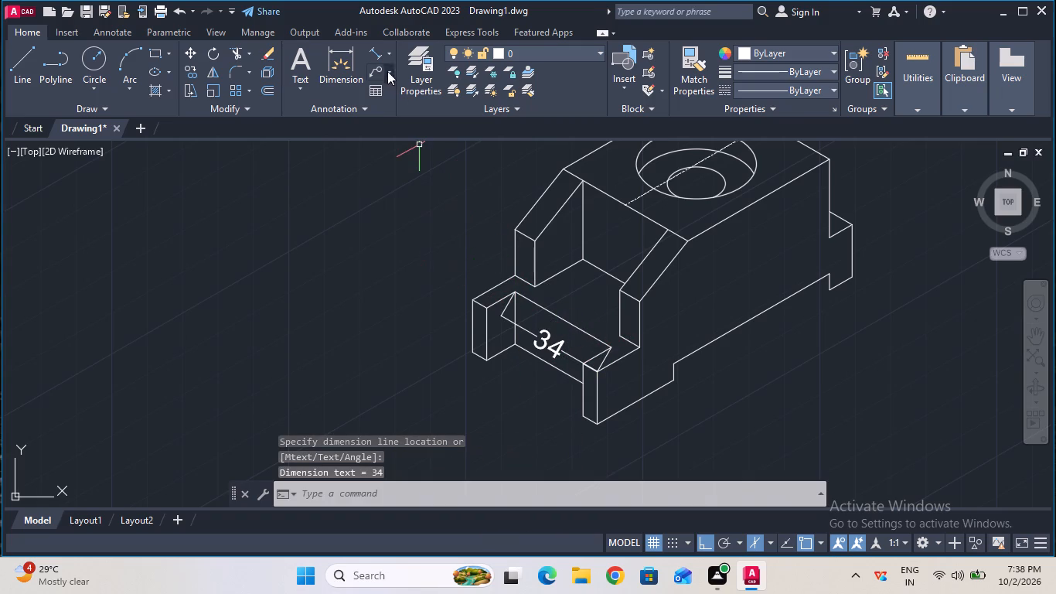
Add an aligned dimension to the short bottom edge of the far foot, placed just below it.
click(376, 60)
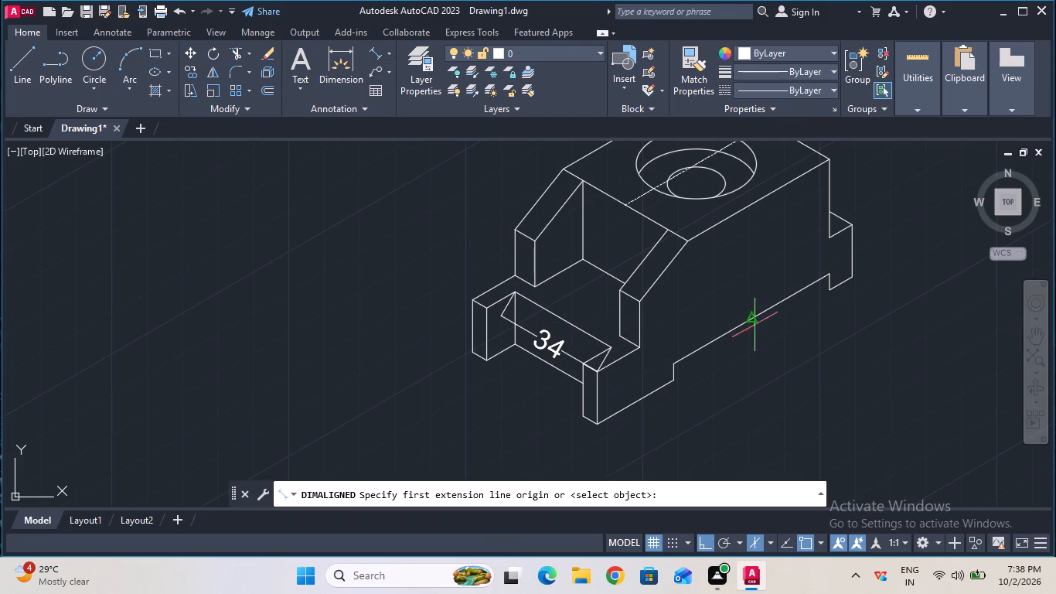
click(832, 288)
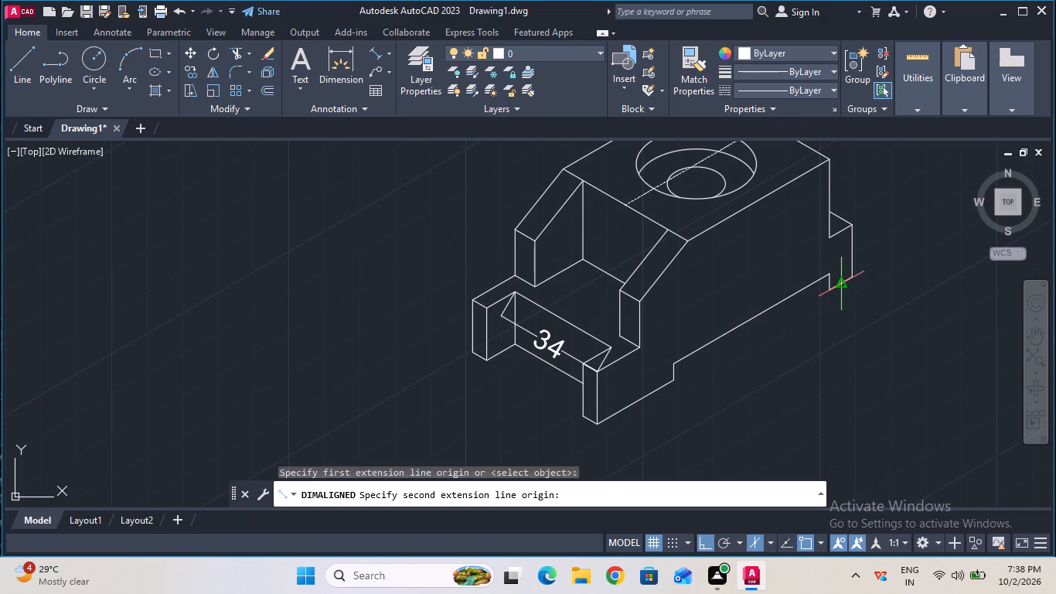
click(855, 278)
click(864, 307)
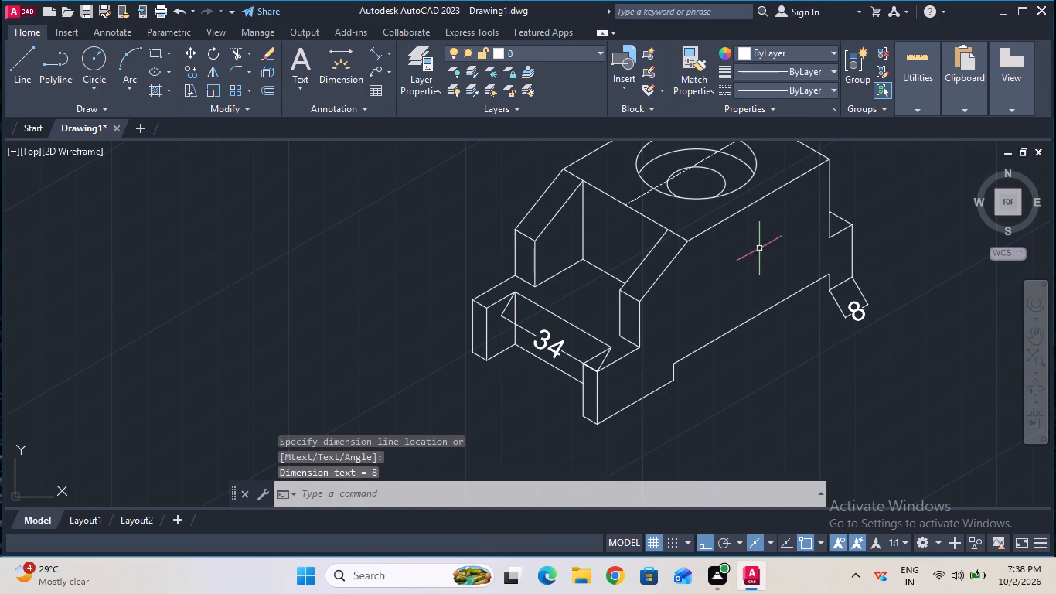
Add an aligned dimension to the vertical outer edge of the far foot, placing the dimension line outside the part.
click(378, 56)
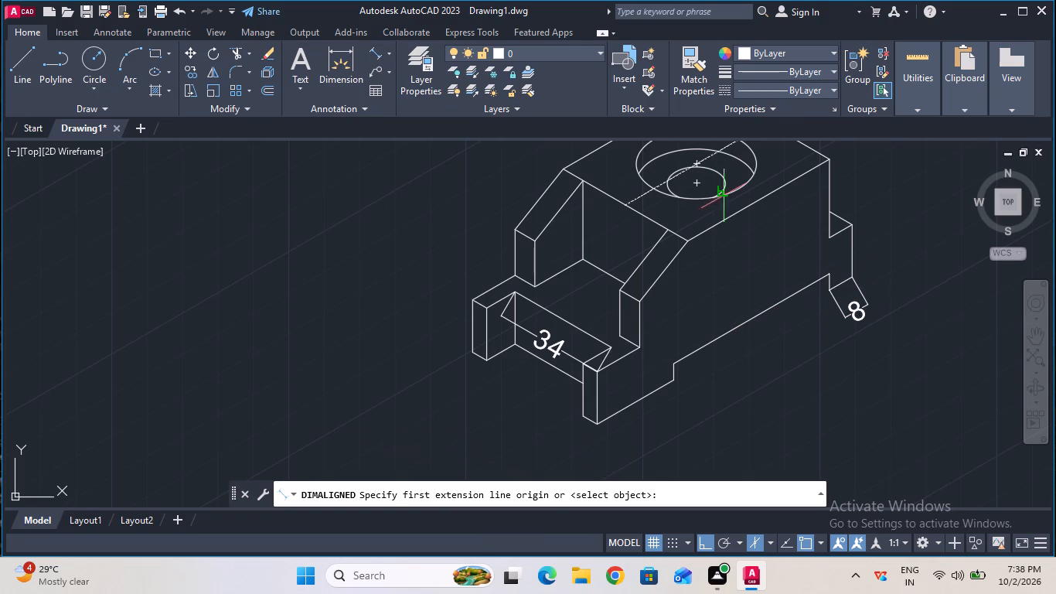
click(852, 227)
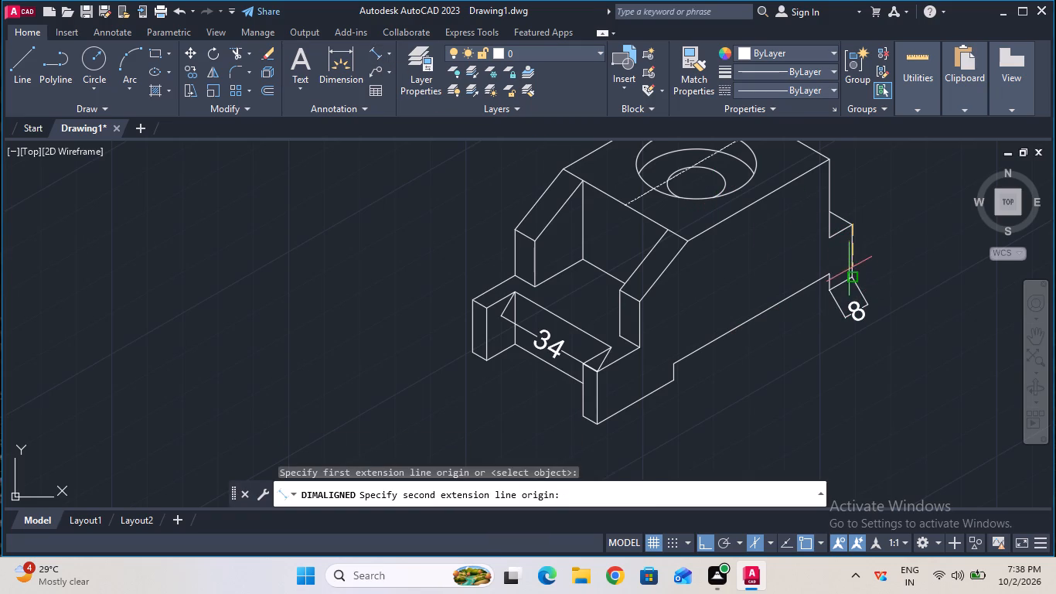
click(850, 279)
click(916, 247)
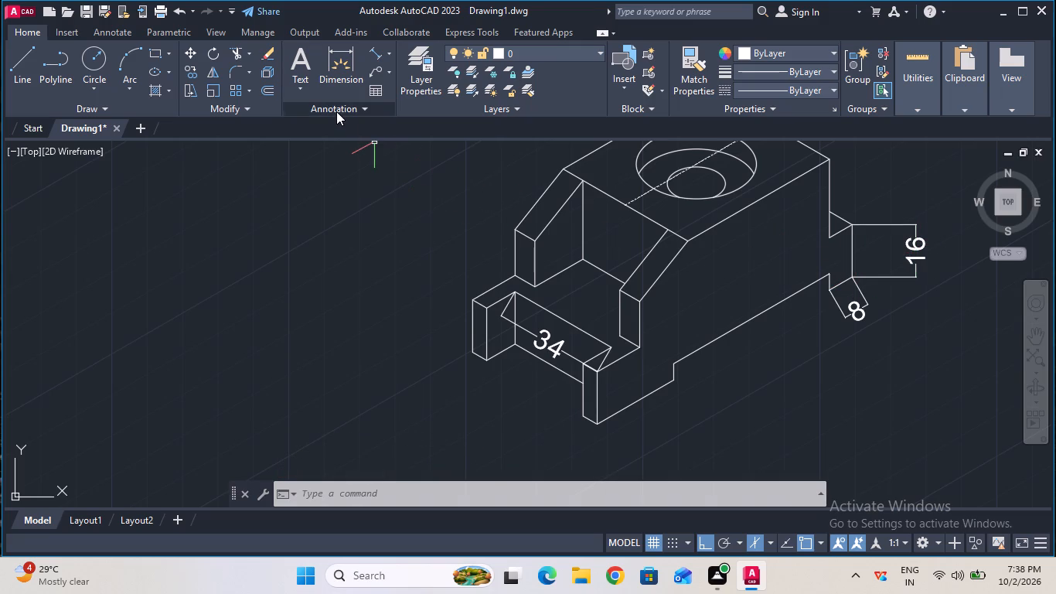
Add an aligned dimension to the outer top edge of the front ledge, from the upright wall's base to the front corner.
click(378, 54)
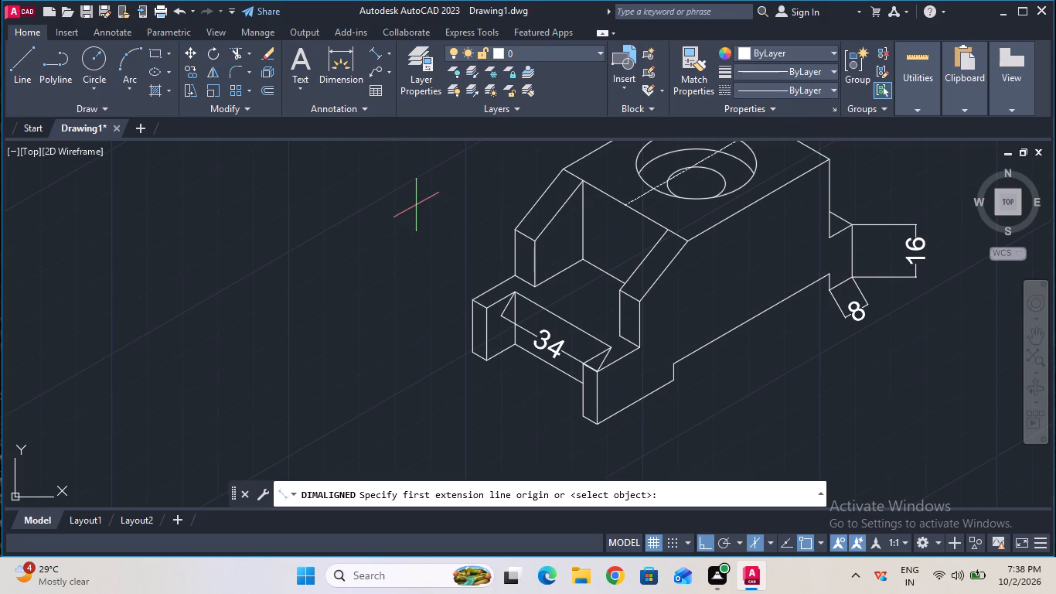
click(512, 273)
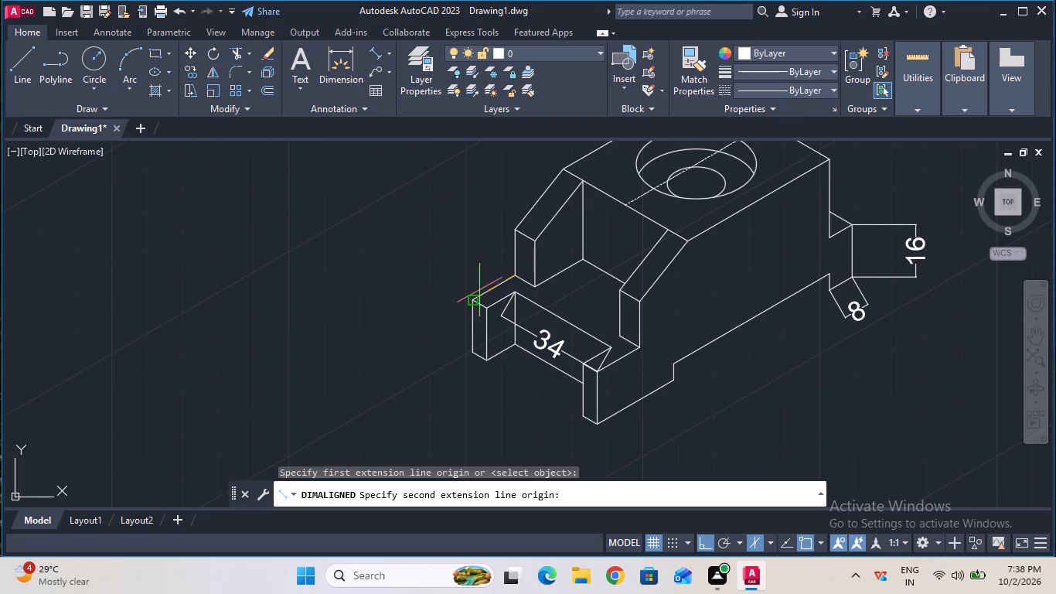
click(474, 297)
click(426, 259)
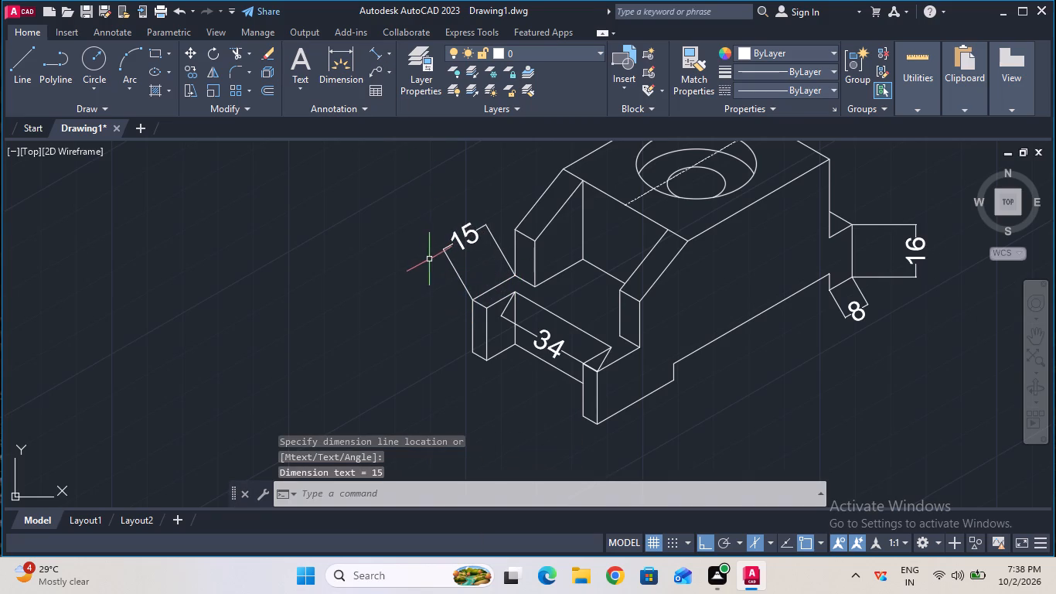
click(430, 259)
click(402, 194)
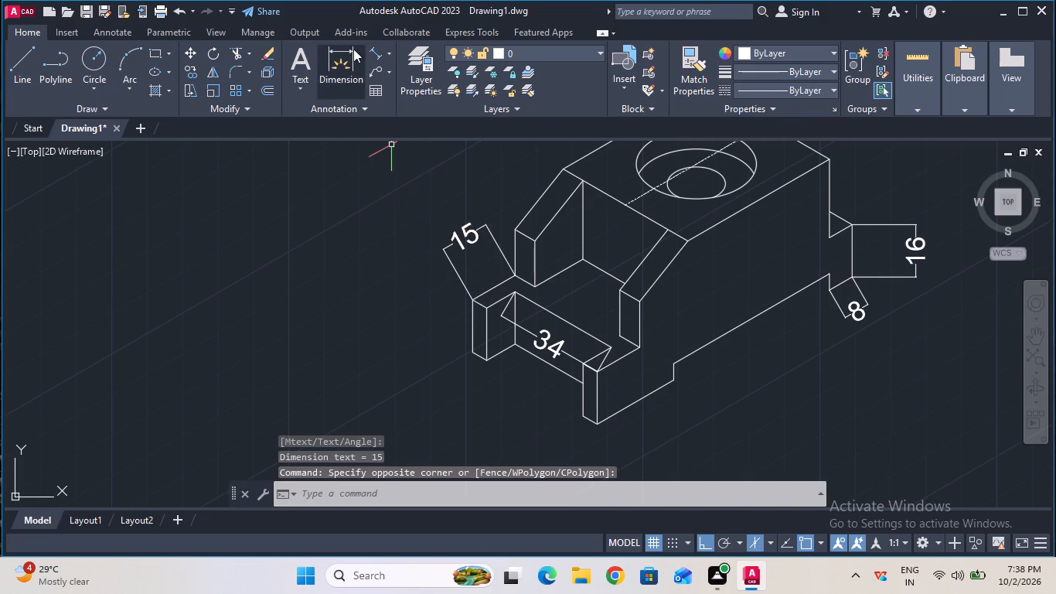
Add an aligned dimension to the short vertical outer edge between the front ledge and the sloped edge, placed just outside it.
click(371, 49)
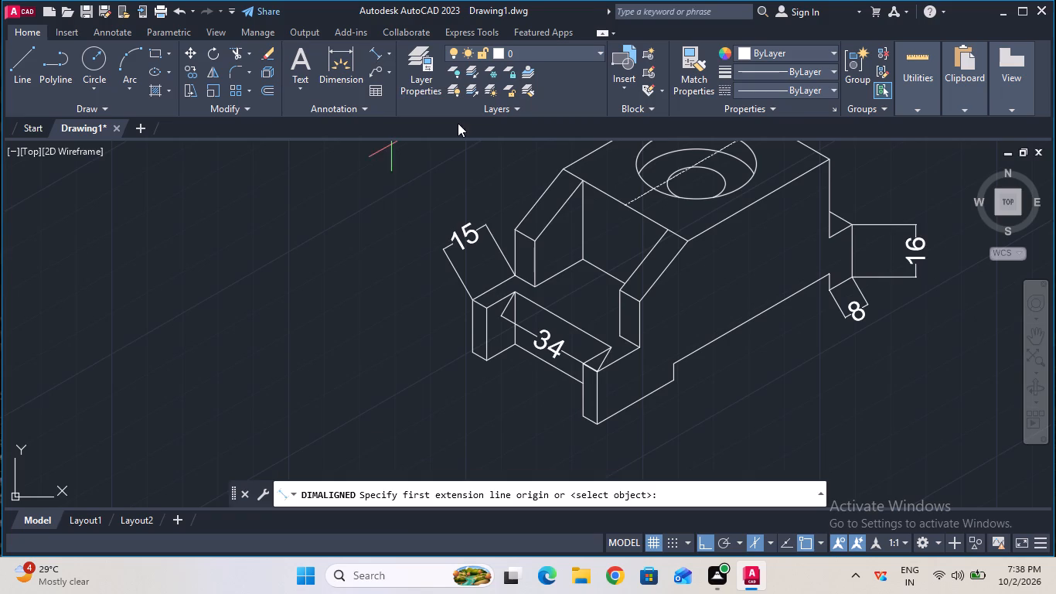
click(514, 228)
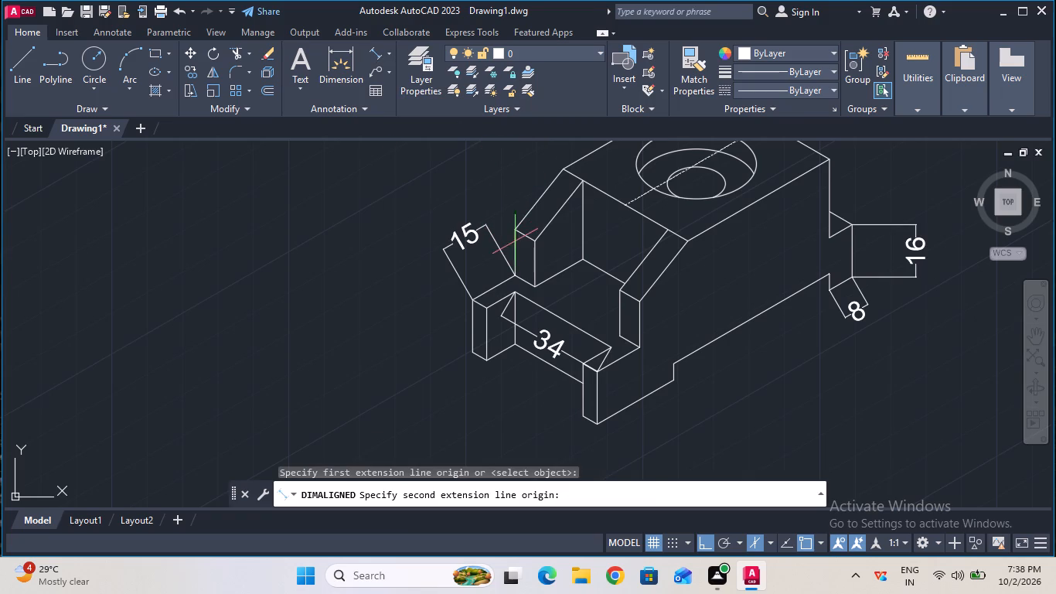
click(516, 279)
click(499, 265)
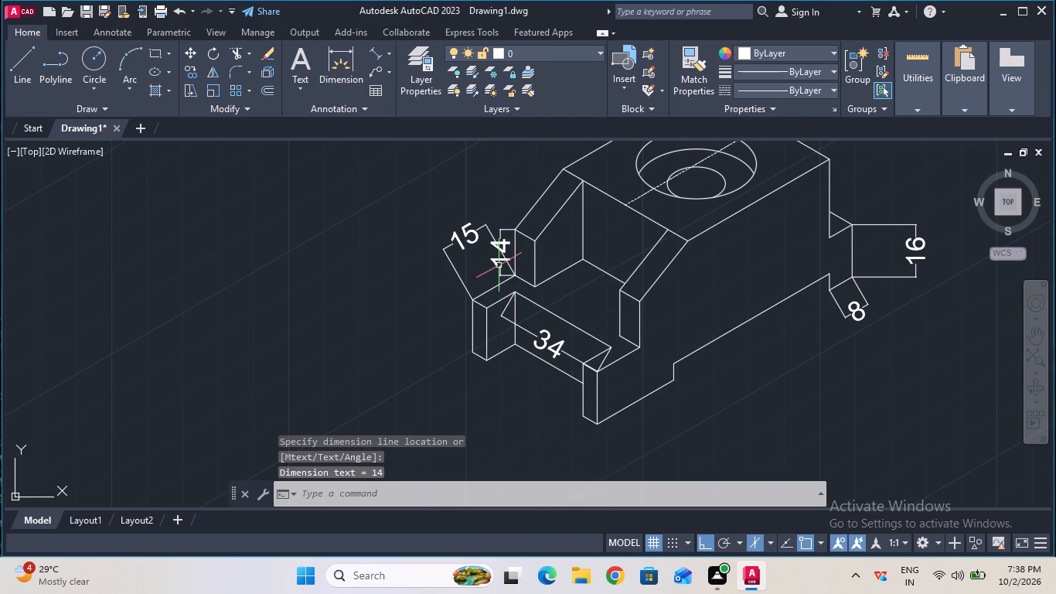
Add an aligned dimension across the slot between the inner bottom corners of the two side walls, placed on the slot floor.
click(379, 58)
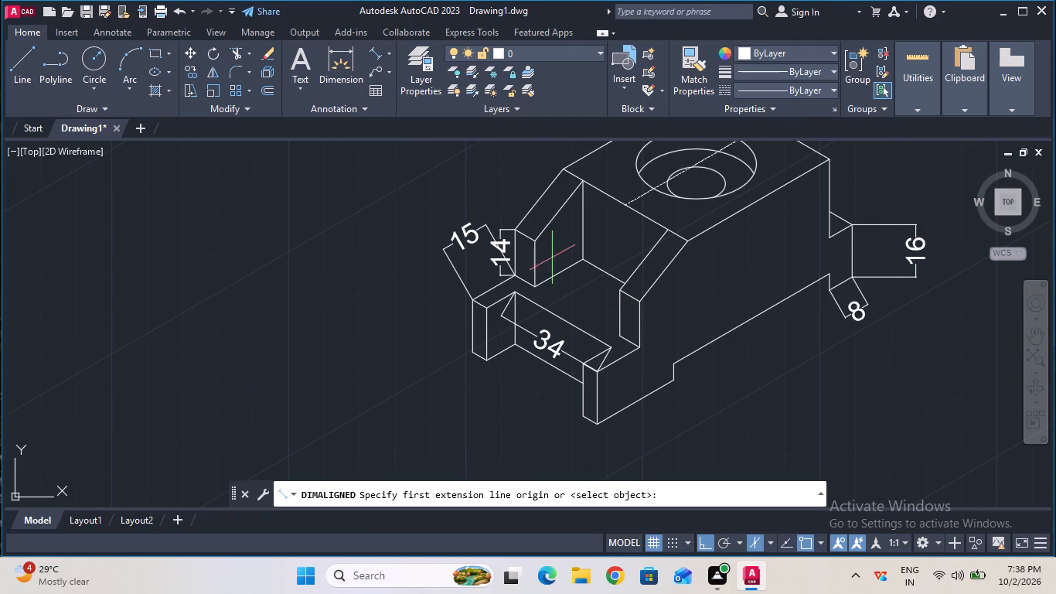
click(540, 283)
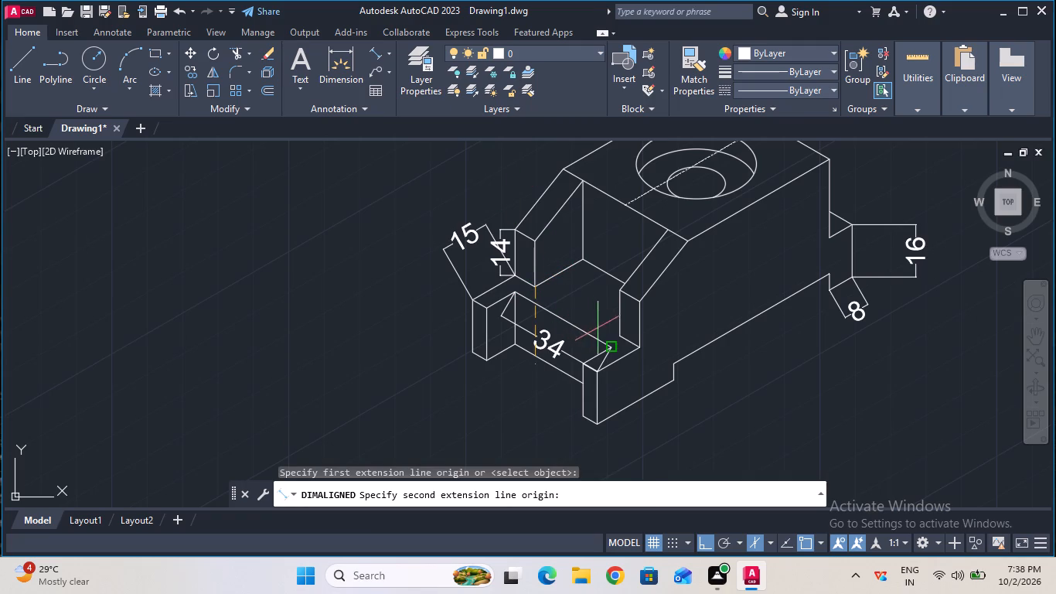
click(616, 332)
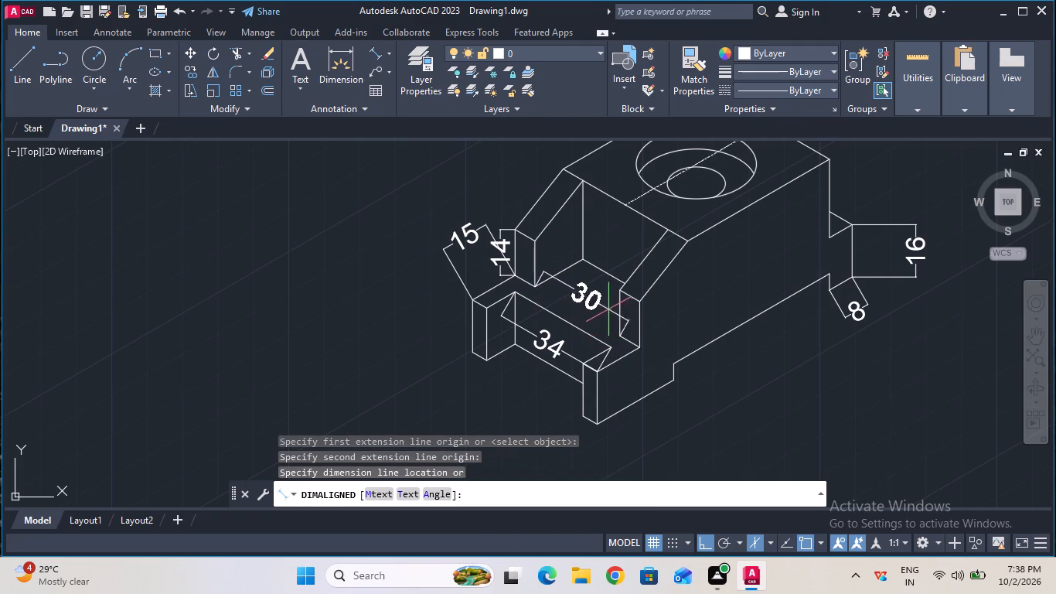
click(608, 304)
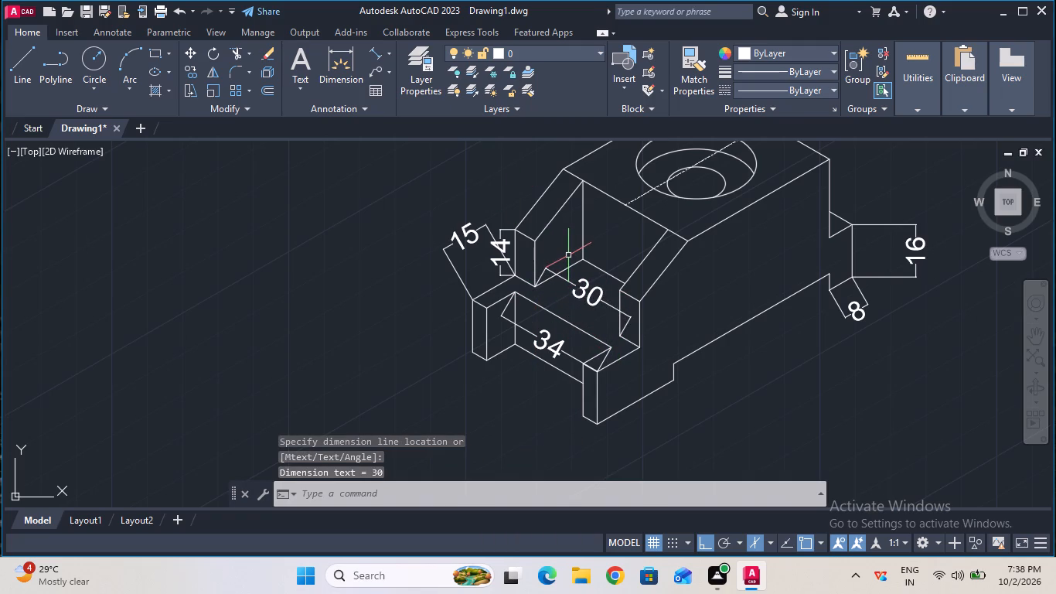
Add an aligned dimension to the rear edge of the top face, placing the dimension line behind the part.
ctrl+scroll(568, 255, down, 1)
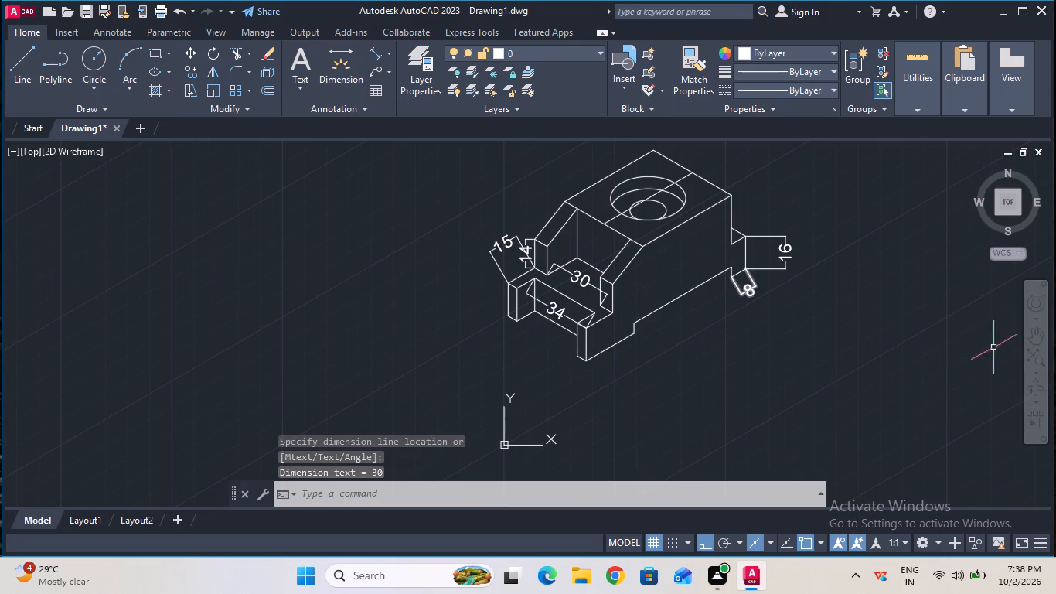
click(1026, 337)
drag(784, 262, 754, 299)
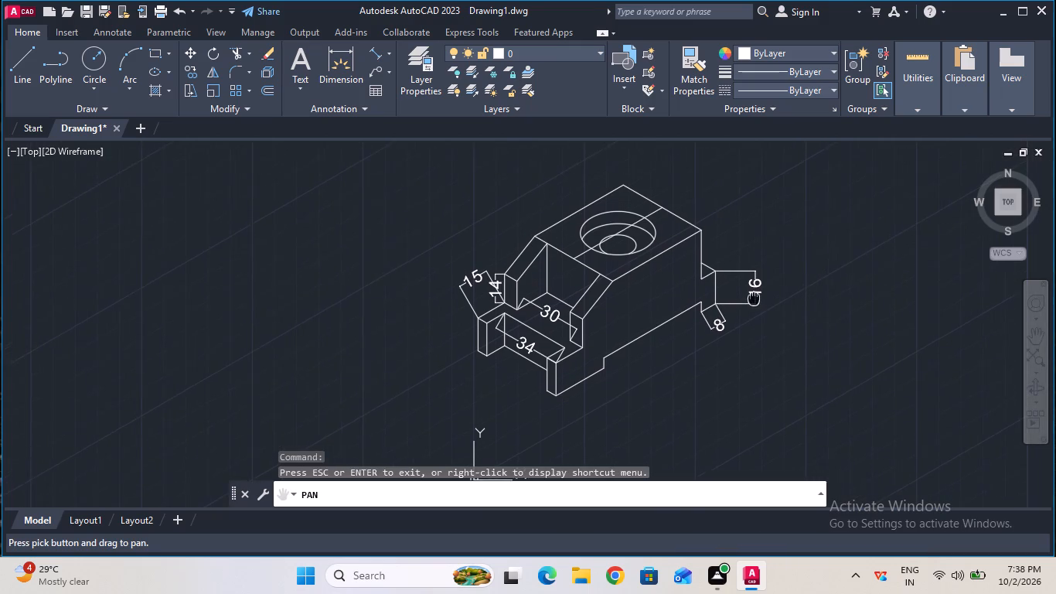
drag(754, 299, 752, 309)
key(Escape)
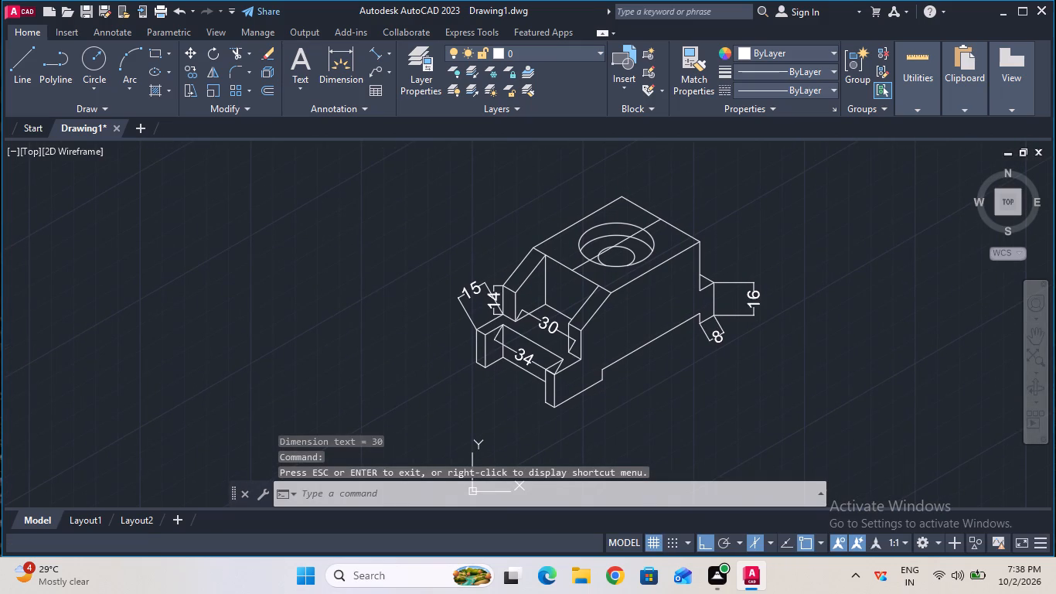
click(376, 52)
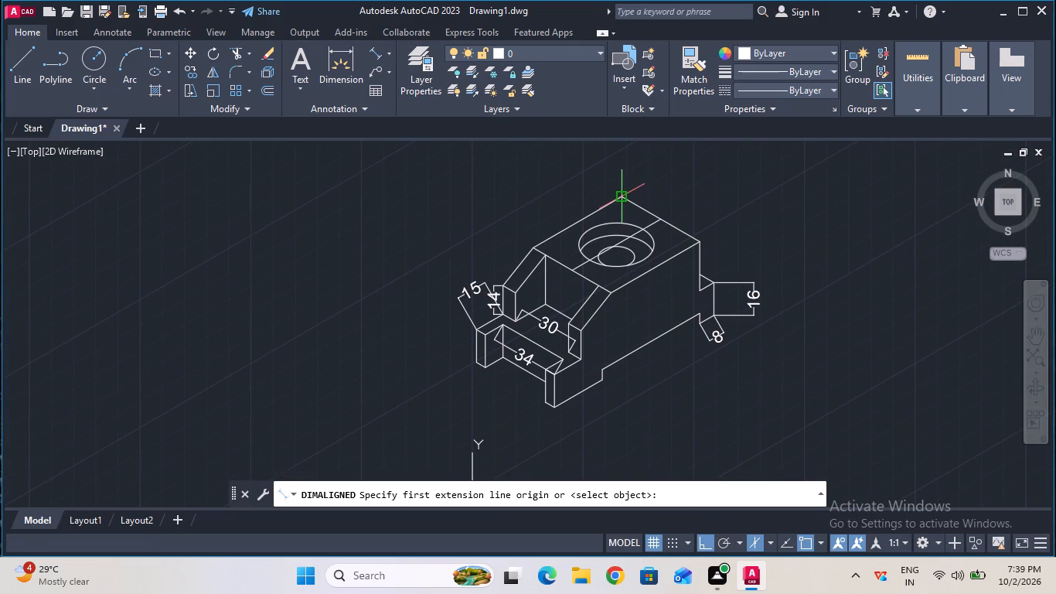
click(623, 193)
click(703, 240)
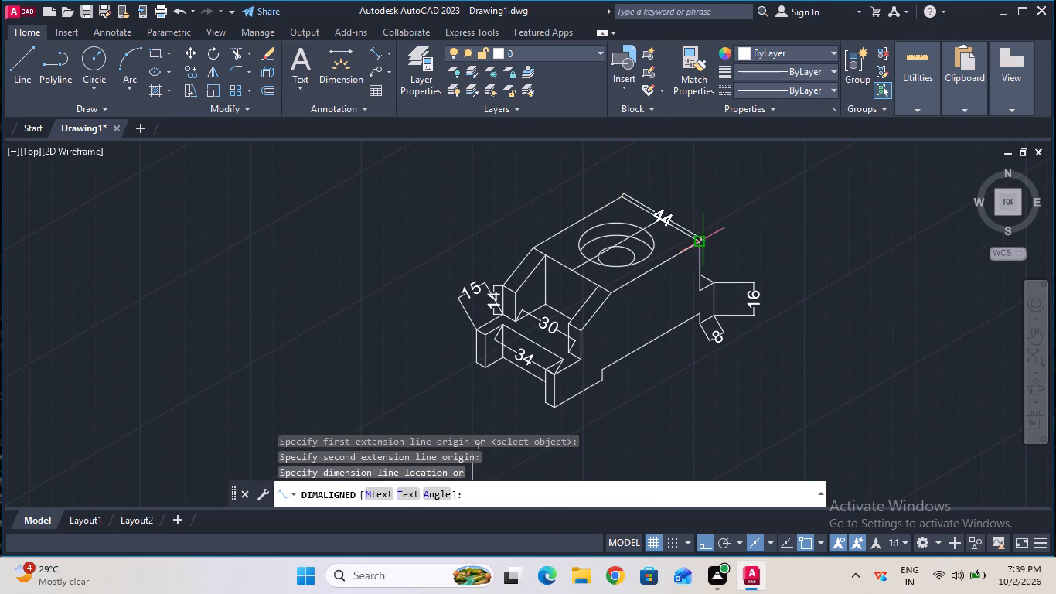
click(721, 215)
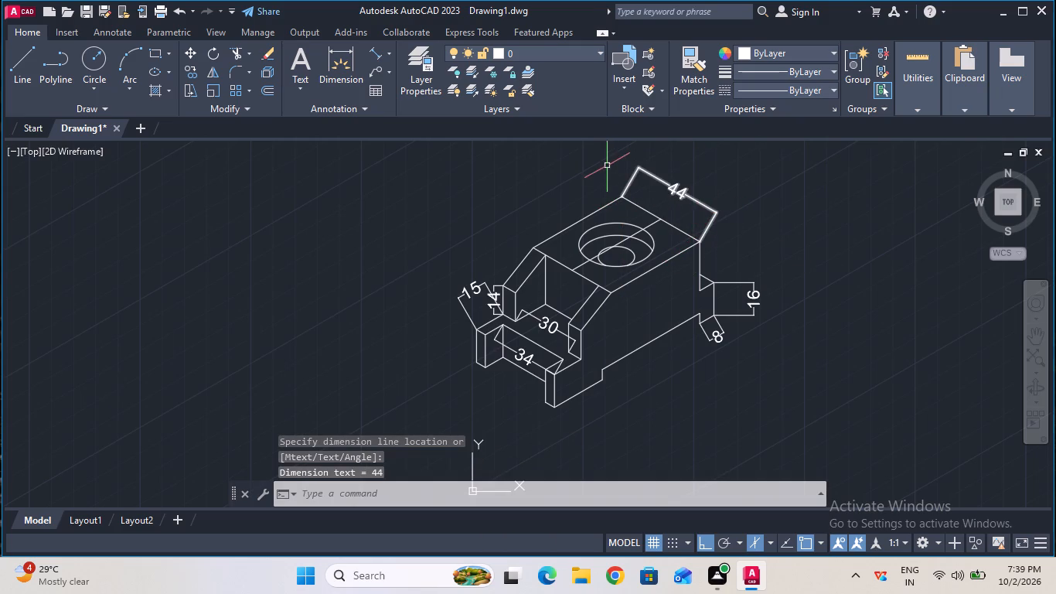
Add an aligned dimension to the long far edge of the top face, placing the dimension line outside the part.
click(376, 54)
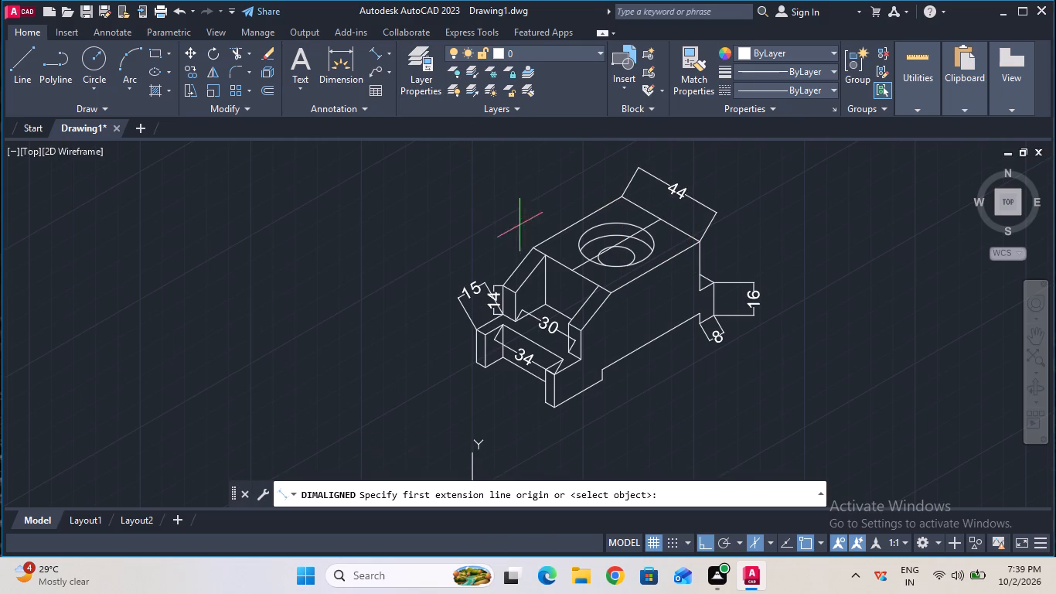
click(530, 243)
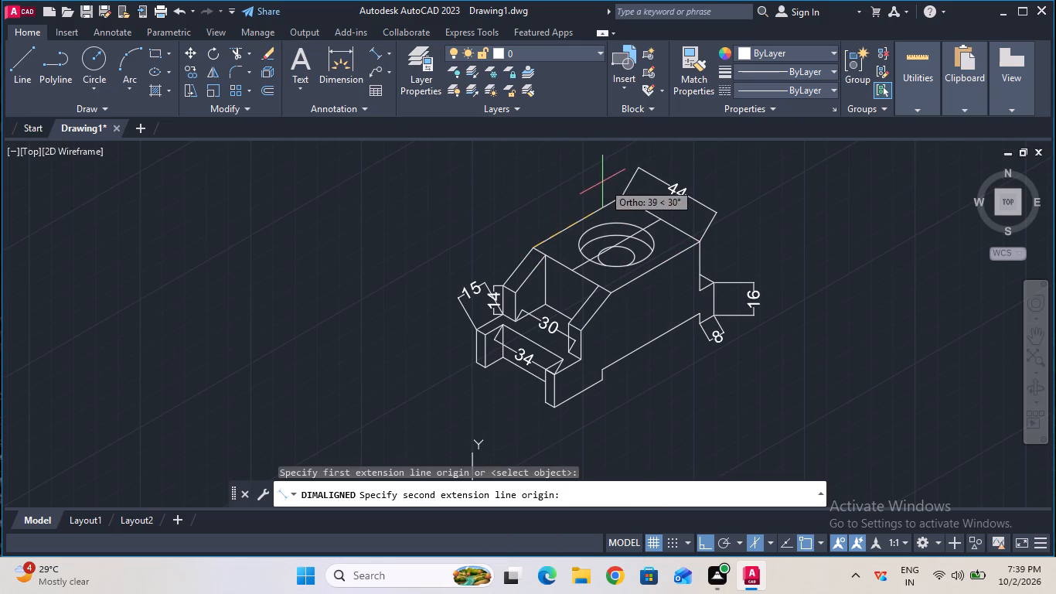
click(618, 194)
click(602, 181)
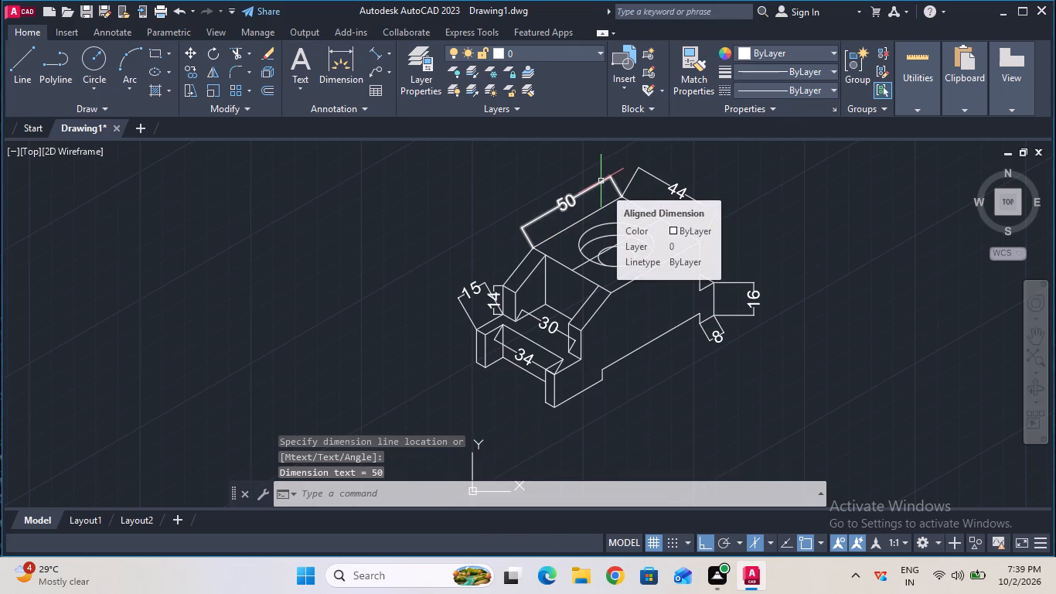
Add an aligned dimension from the counterbore's centre to the midpoint of the top face's rear edge, placed near the top face's far edge.
click(373, 51)
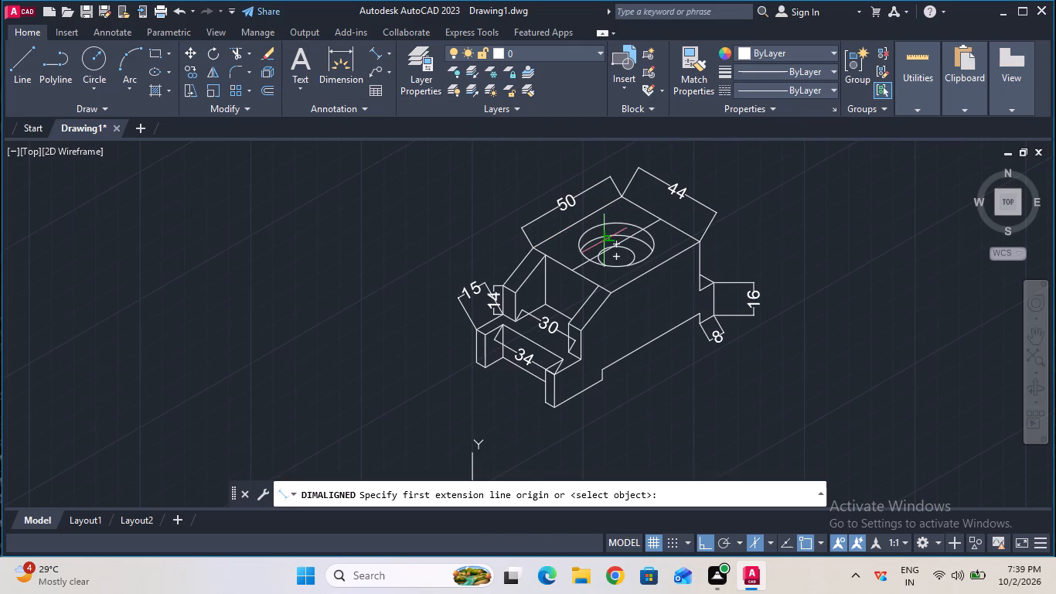
click(617, 240)
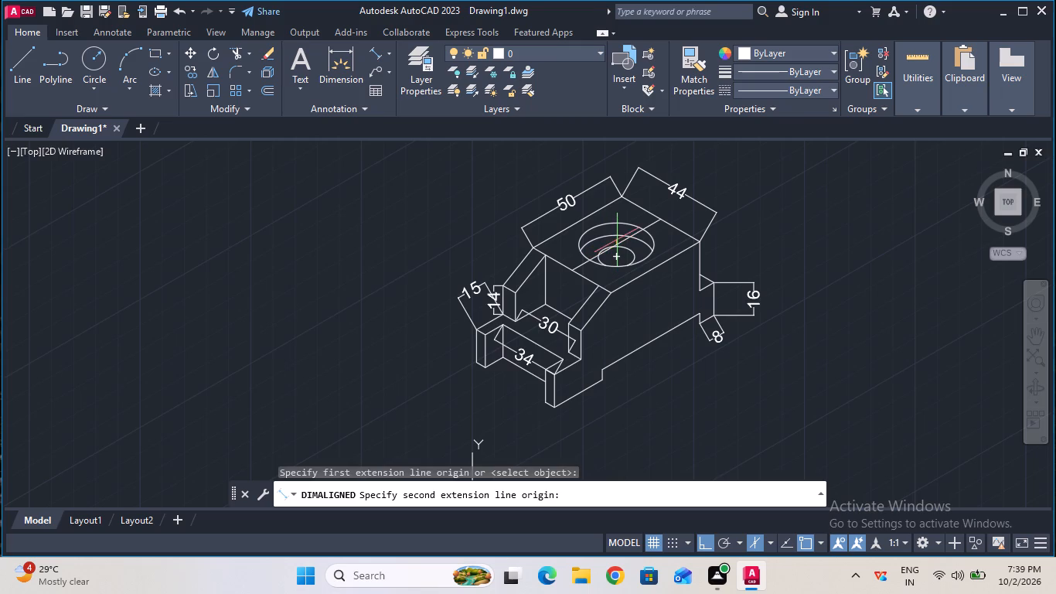
click(664, 218)
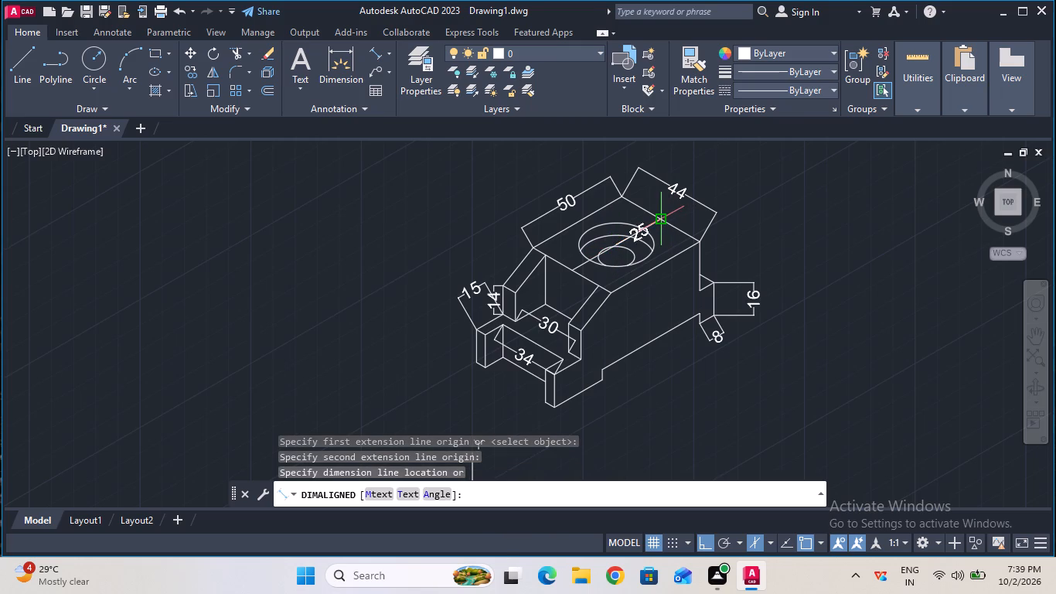
click(620, 187)
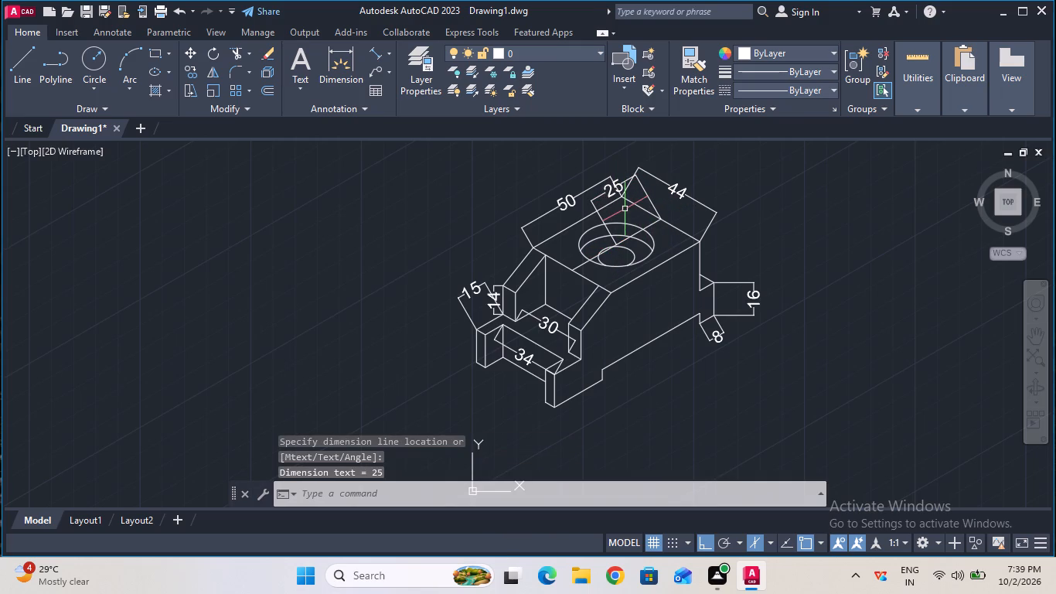
Add an aligned dimension along the bottom recess, from the front block's lower corner to the far foot's lower corner, placed below the part.
click(376, 57)
click(604, 380)
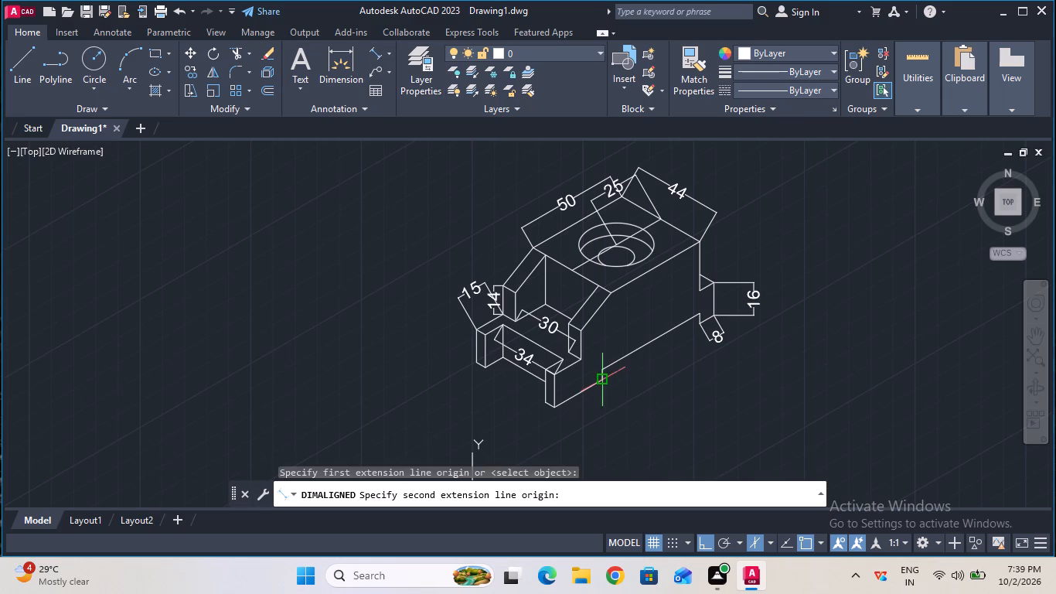
click(695, 326)
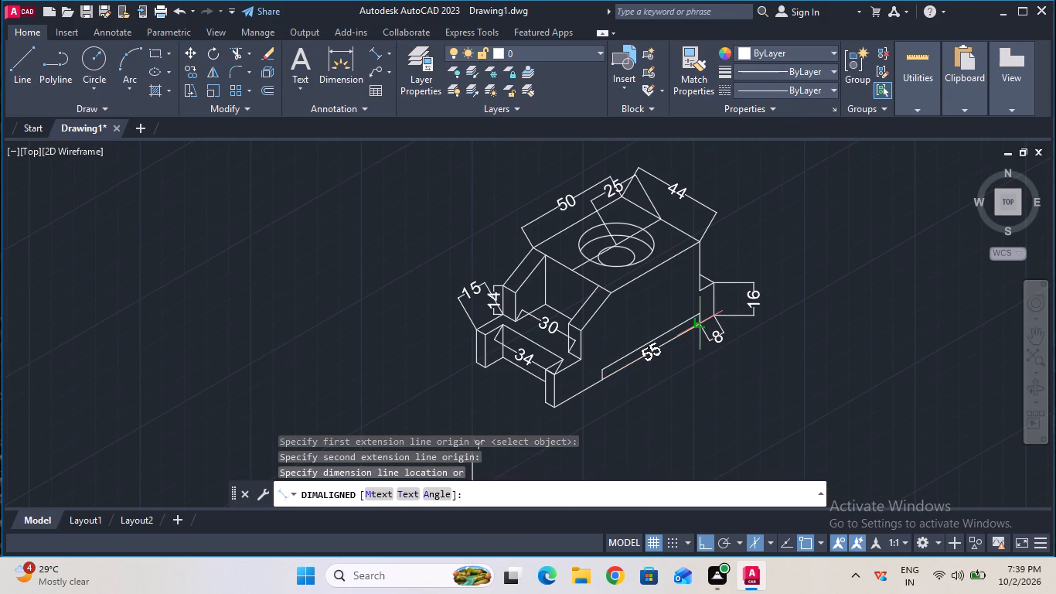
click(700, 350)
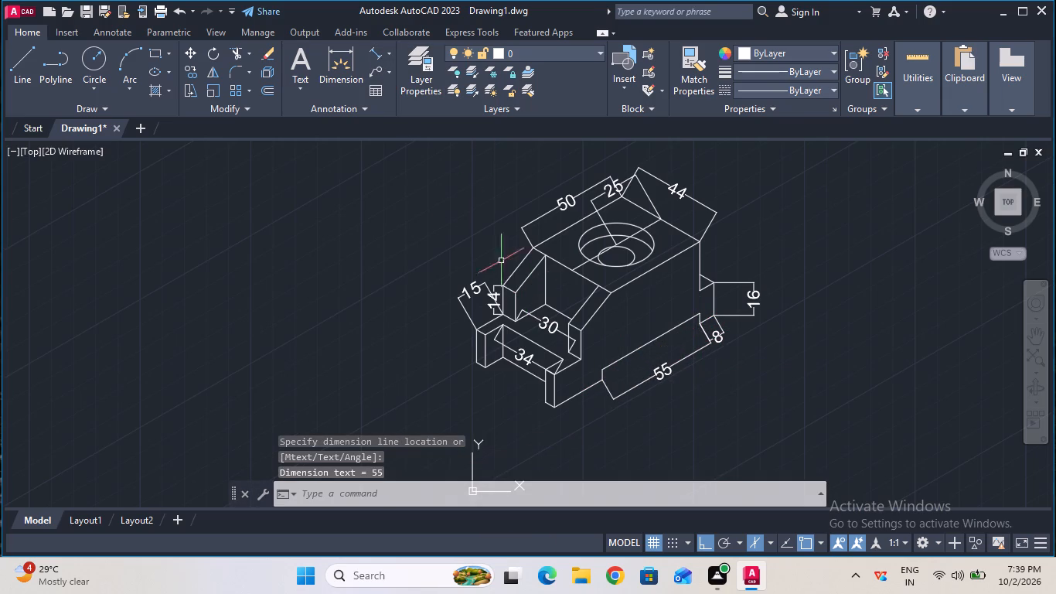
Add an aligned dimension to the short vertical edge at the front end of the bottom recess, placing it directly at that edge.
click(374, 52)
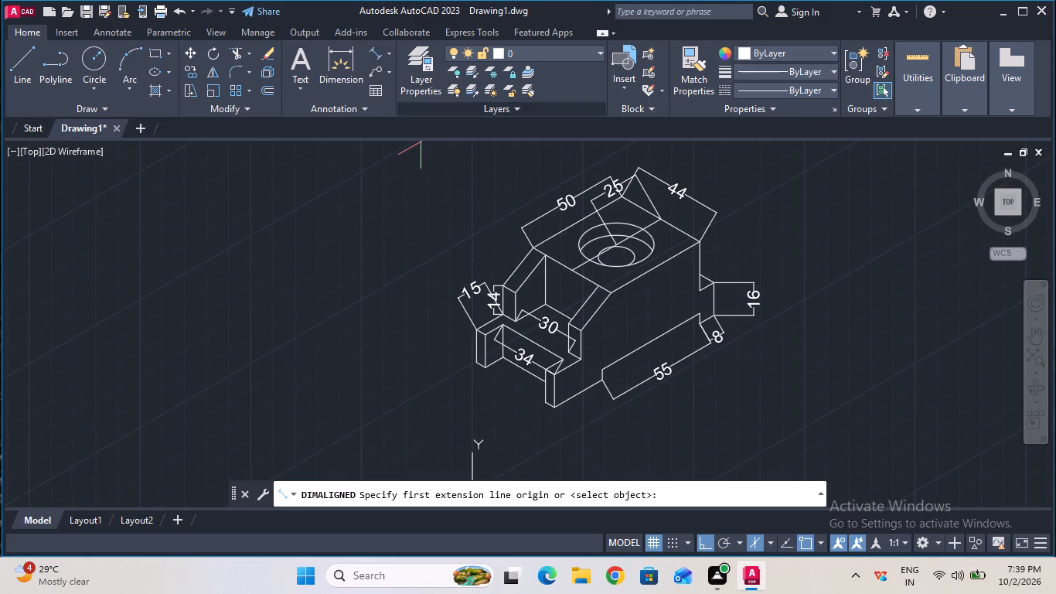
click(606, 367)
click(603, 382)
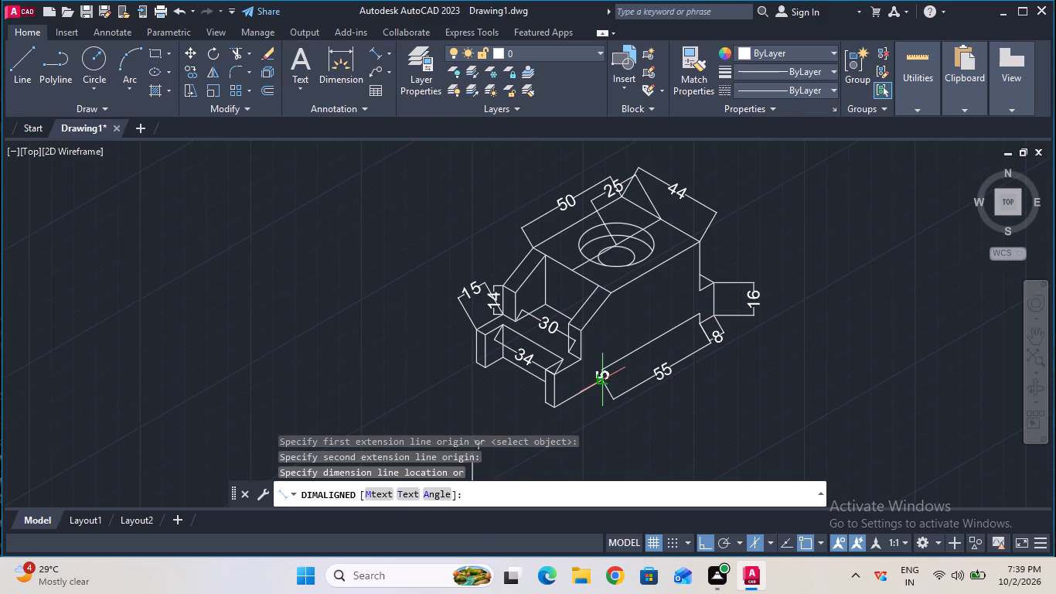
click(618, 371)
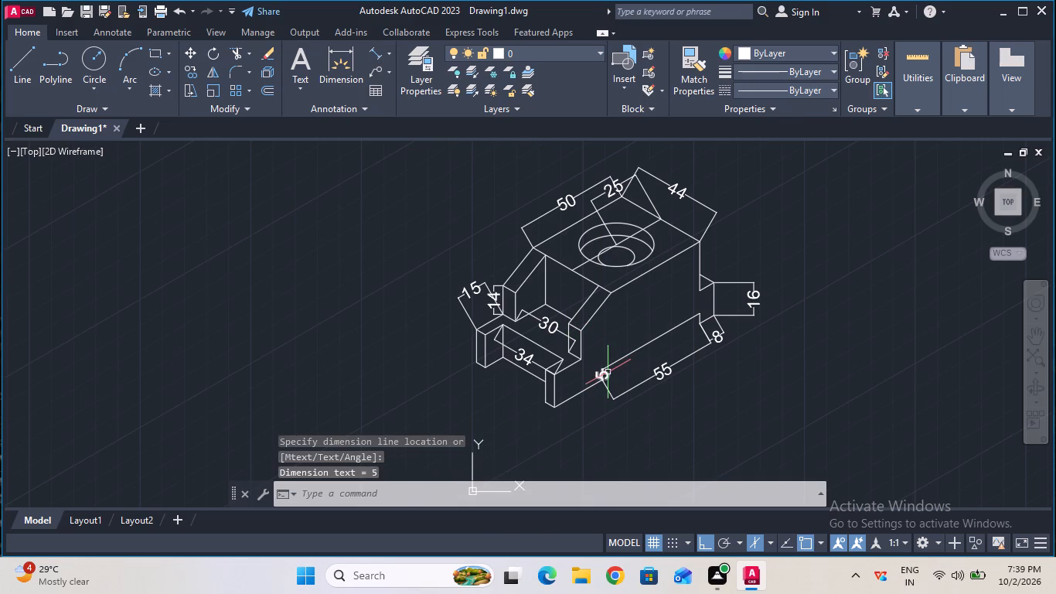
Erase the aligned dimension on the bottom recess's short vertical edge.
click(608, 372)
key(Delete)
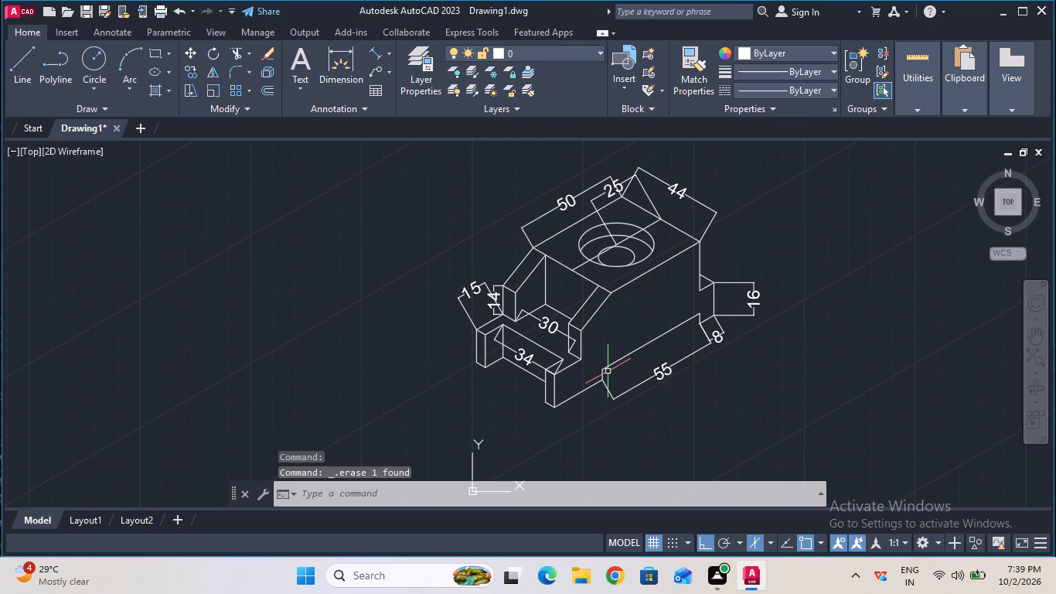
Add an aligned dimension to the short vertical edge at the bottom recess's front end, placed inside the recess beside the 55 dimension.
click(370, 56)
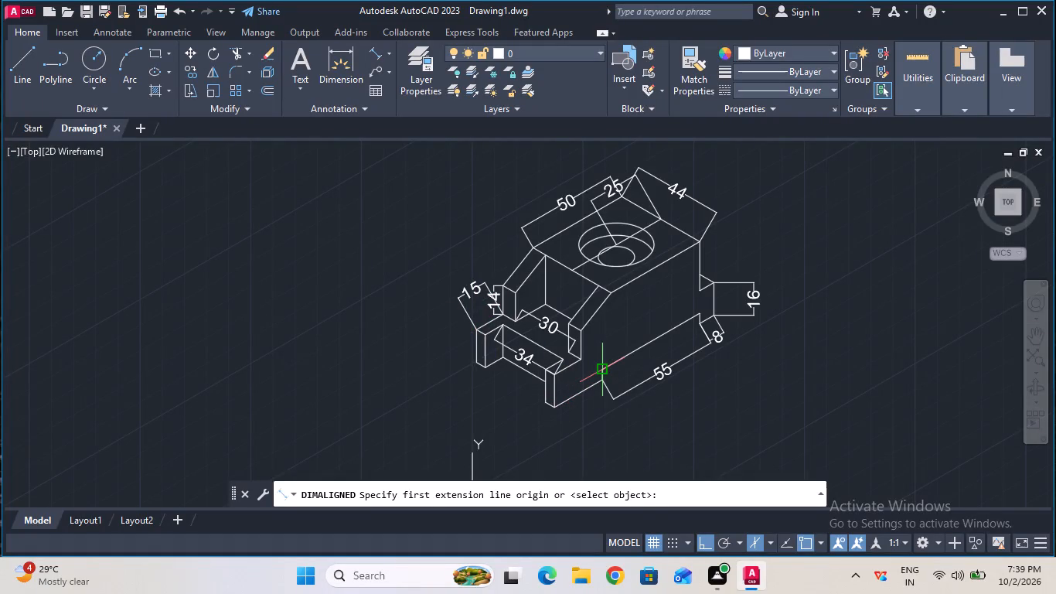
click(605, 370)
click(605, 384)
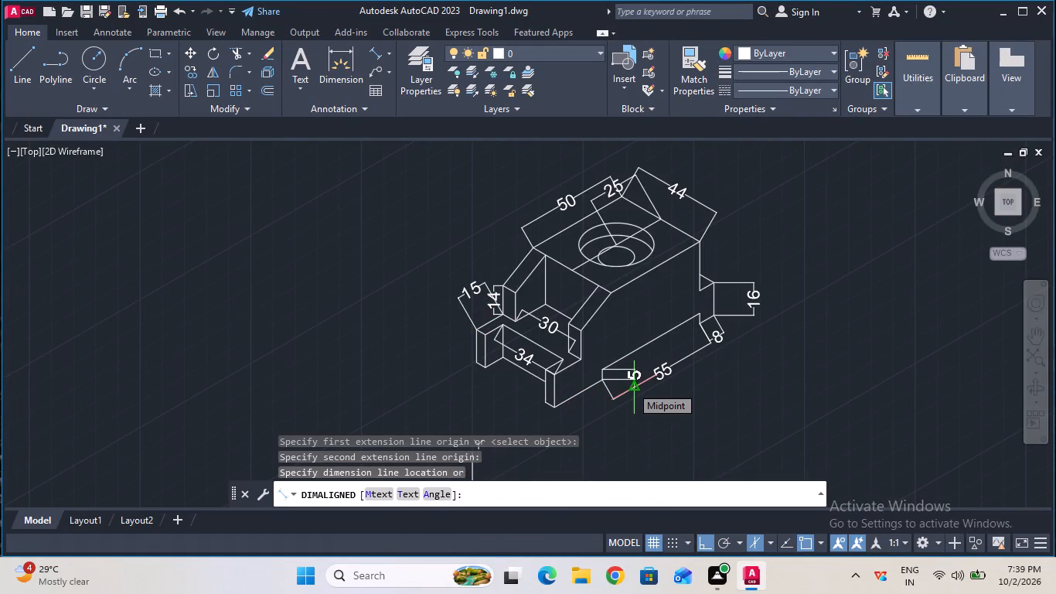
click(628, 384)
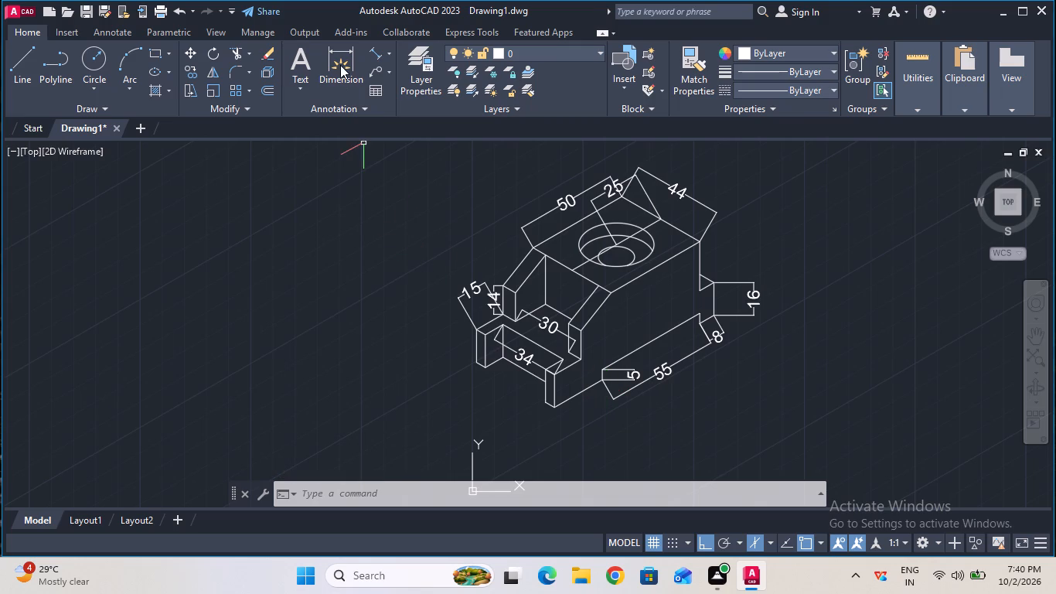
Add an aligned dimension to the short side edge of the front step's notch, placed across the notch between the 34 and 30 dimensions.
click(370, 58)
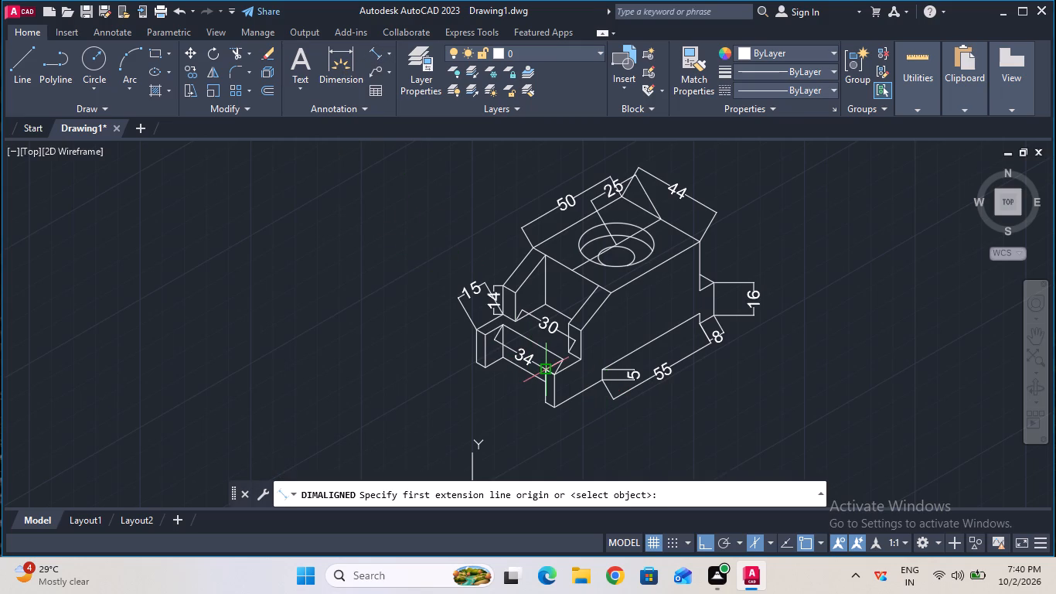
click(542, 368)
click(561, 359)
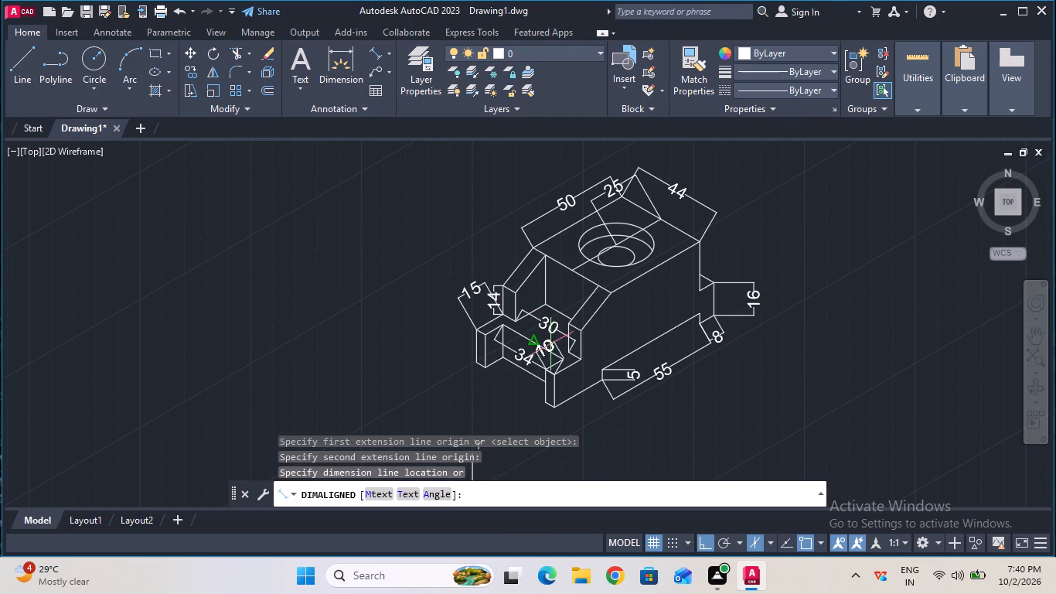
click(547, 342)
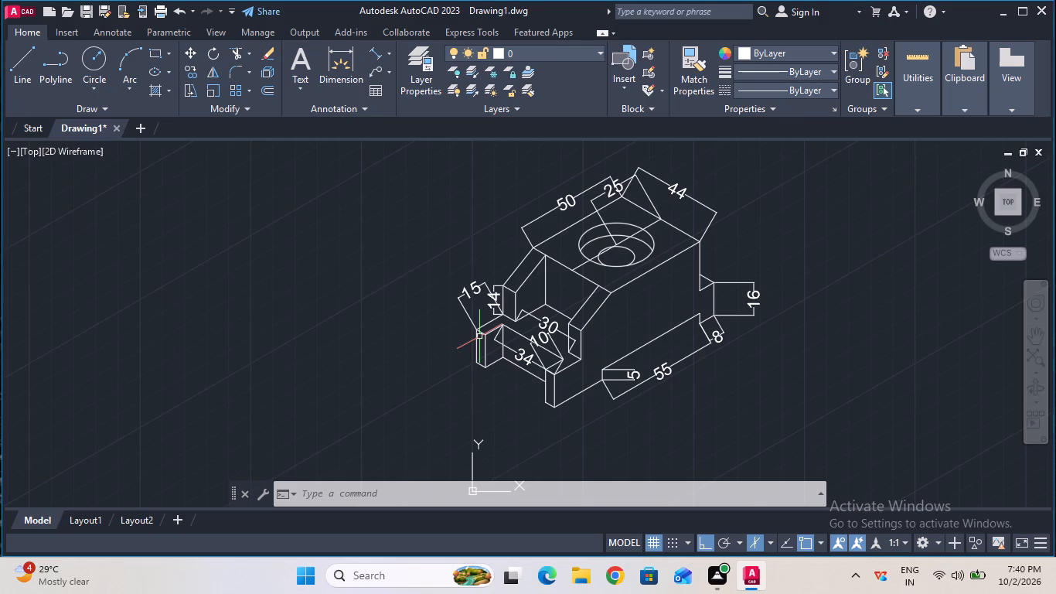
click(375, 53)
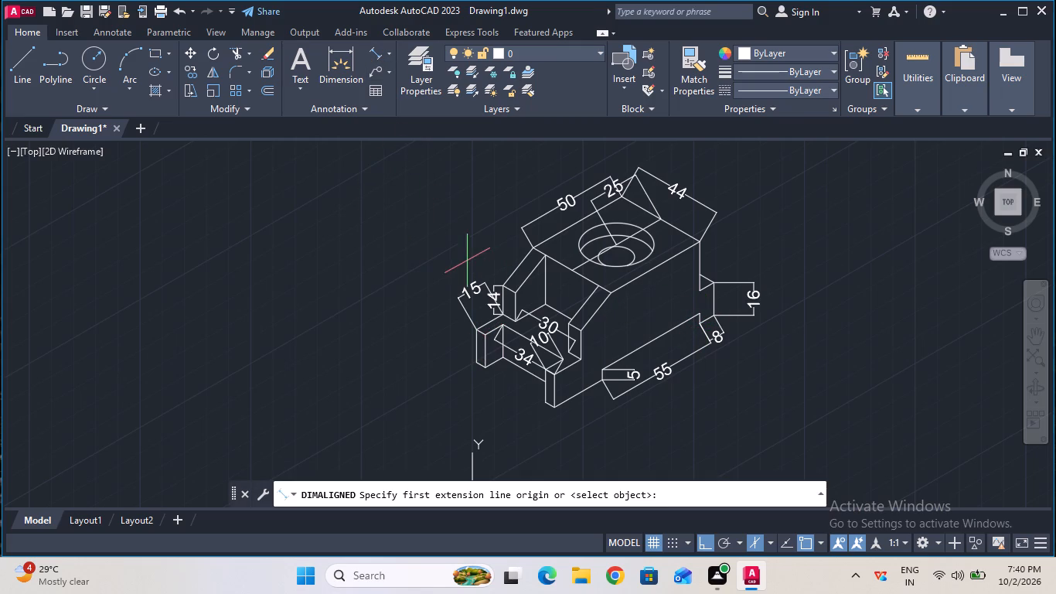
key(Escape)
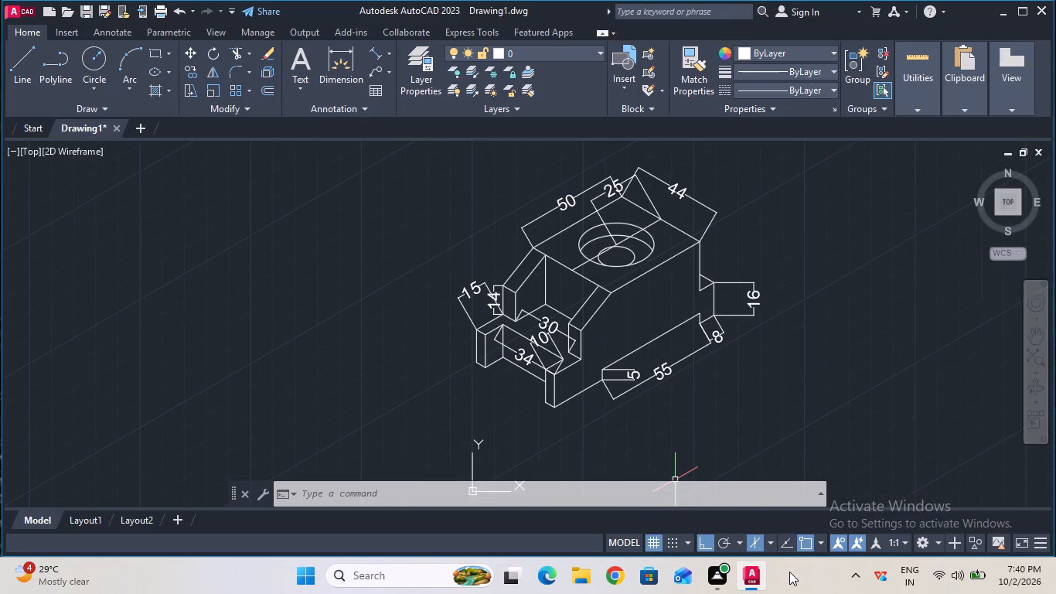
Turn off command log recording with LOGFILEOFF.
click(581, 497)
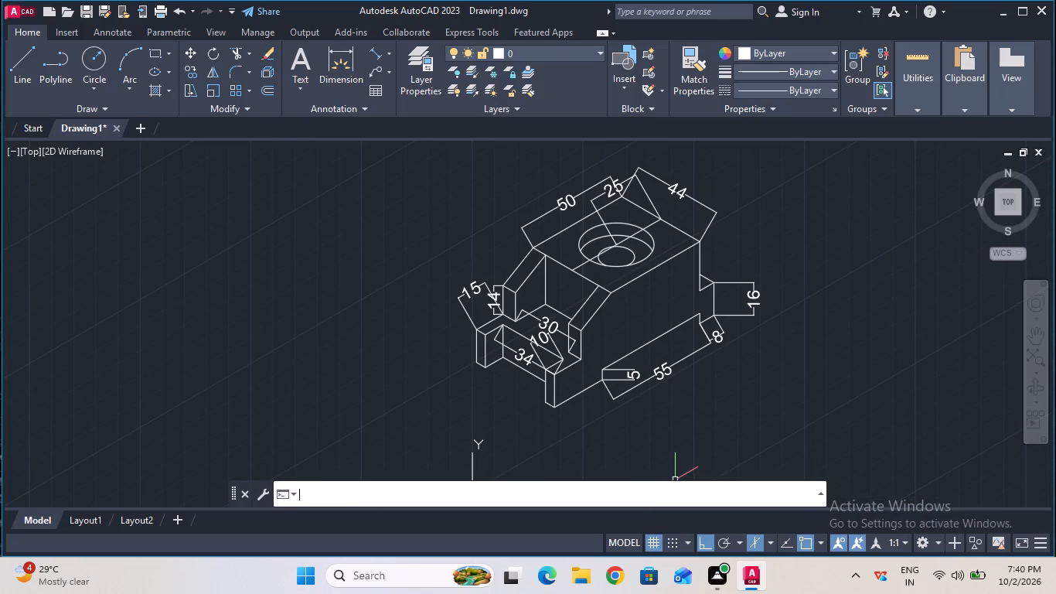
text(log)
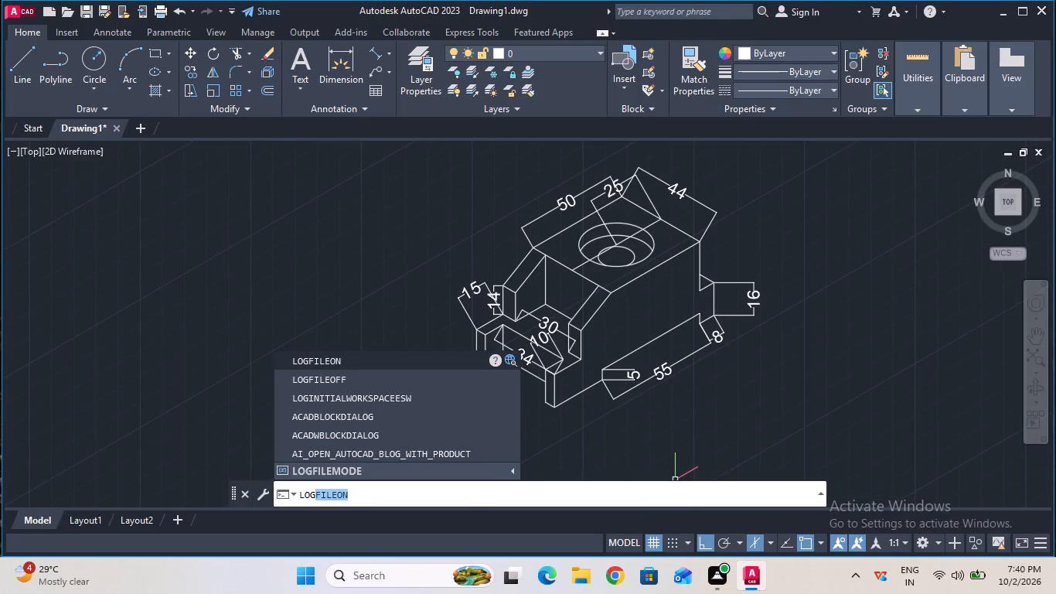
click(403, 376)
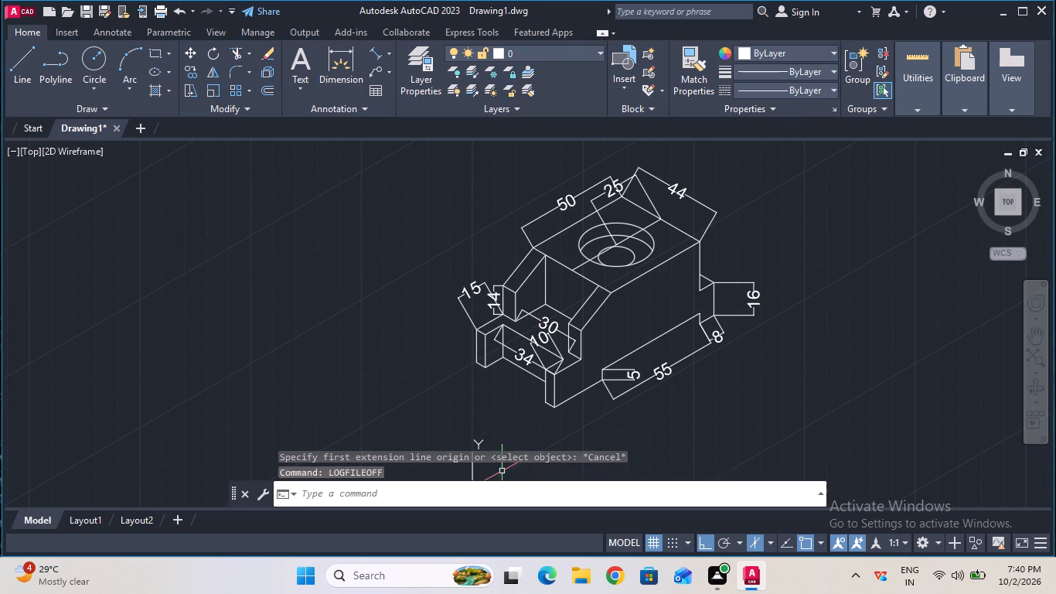
Save the drawing as "Fixture Base" in the Documents folder as an AutoCAD 2018 drawing.
click(90, 15)
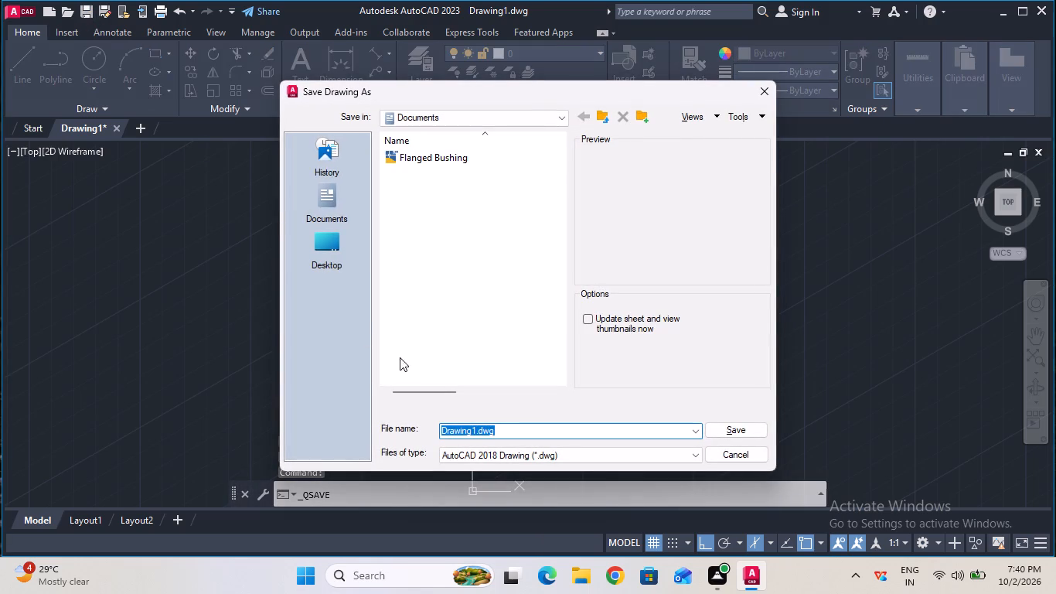
key(BackSpace)
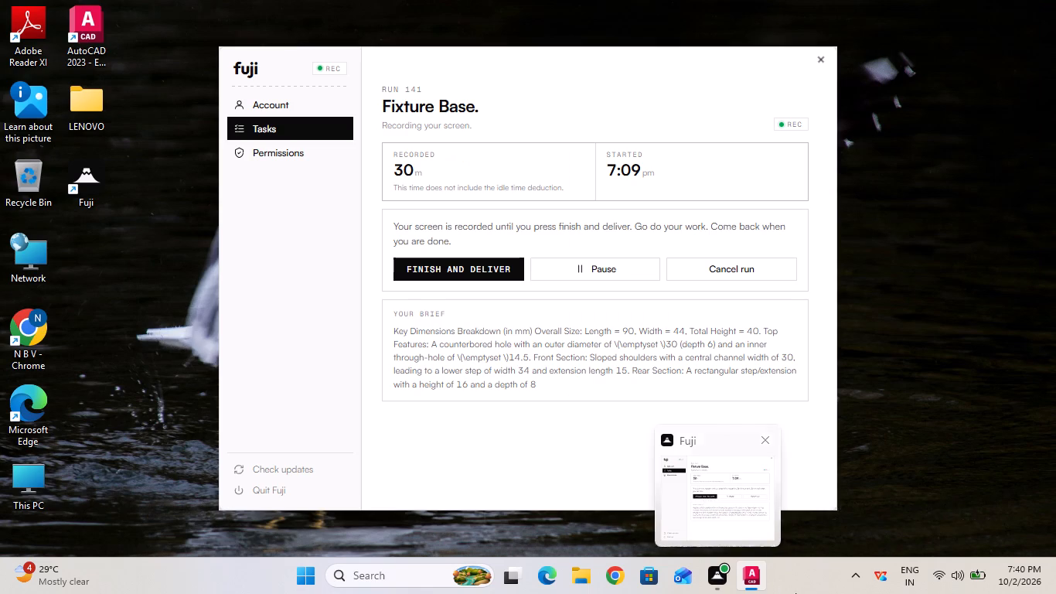
key(f)
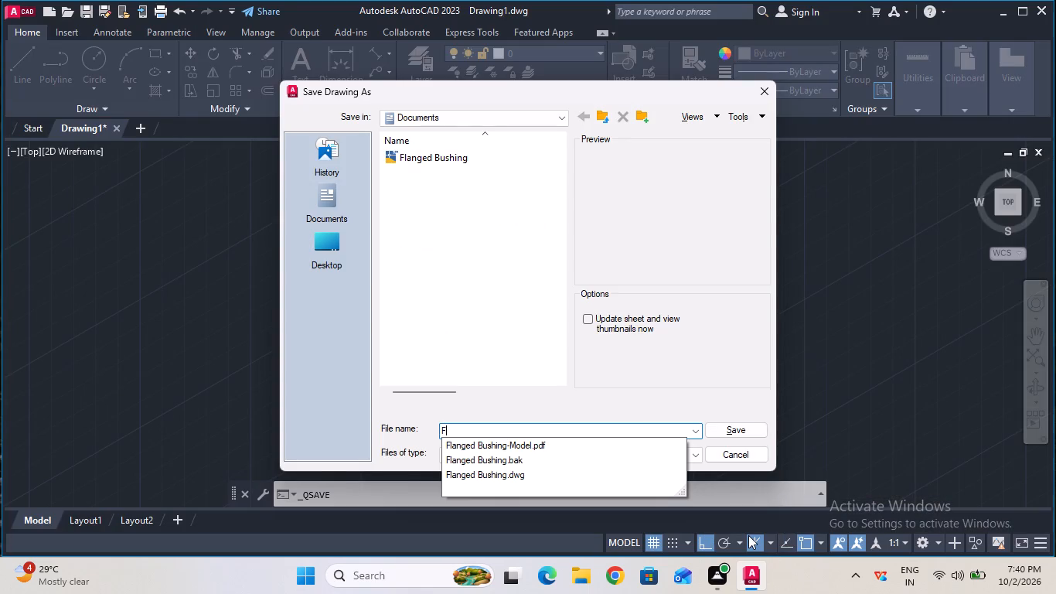
text(ic)
key(BackSpace)
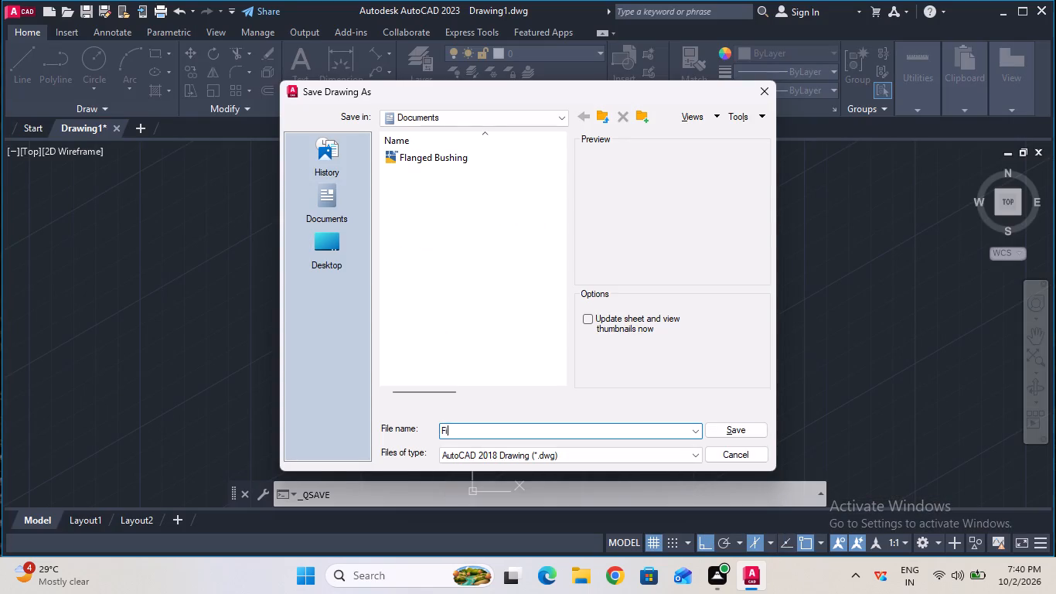
text(xture)
key(space)
key(b)
text(ase)
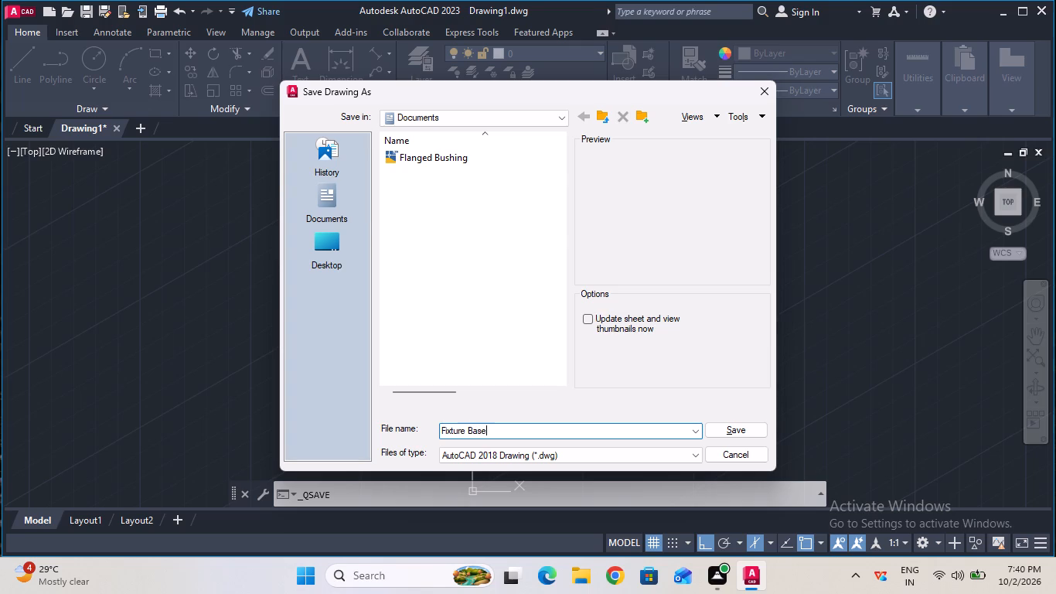
click(745, 432)
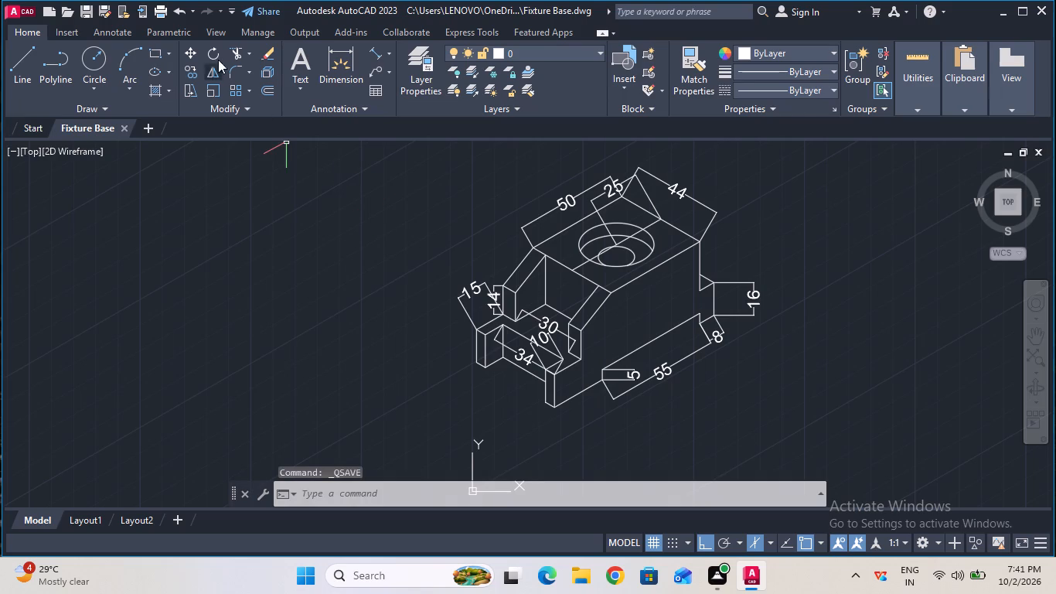
Set up a centred plot on ISO A4 (297 × 210 mm) paper, with a plot window framing the whole dimensioned part.
click(164, 18)
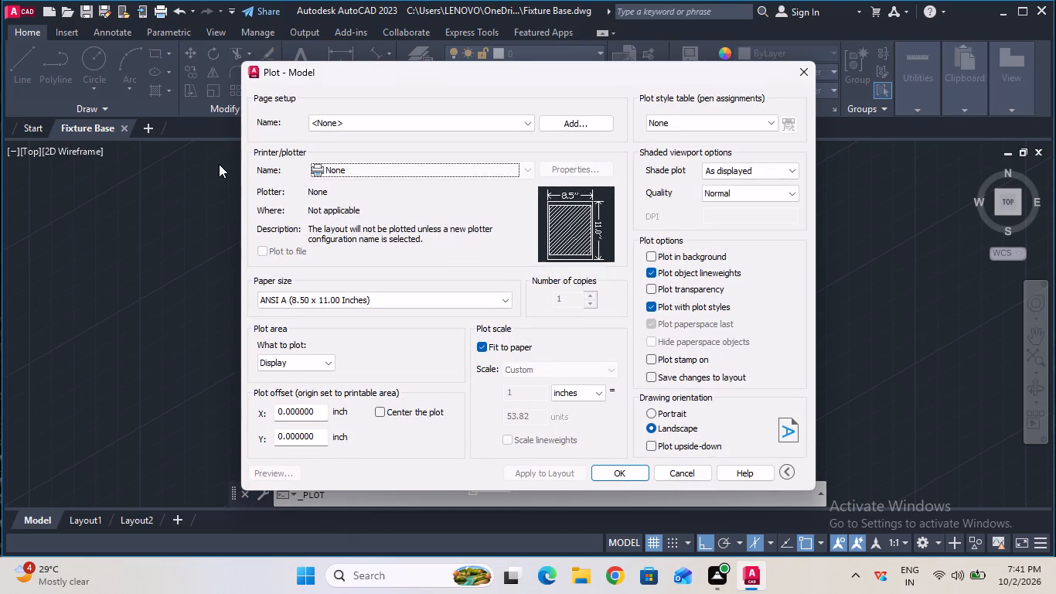
click(412, 295)
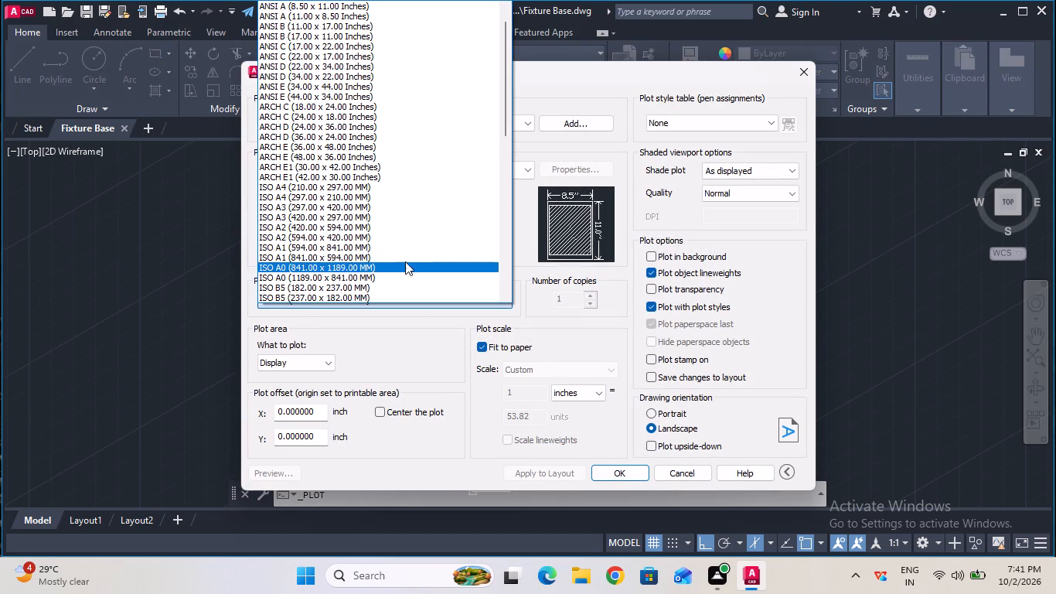
click(415, 199)
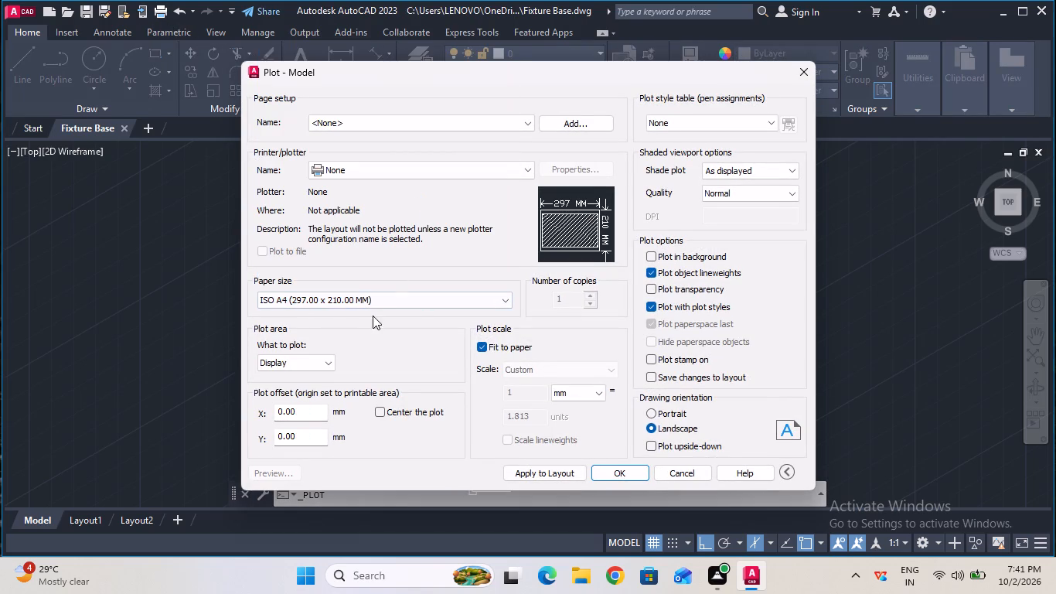
click(380, 406)
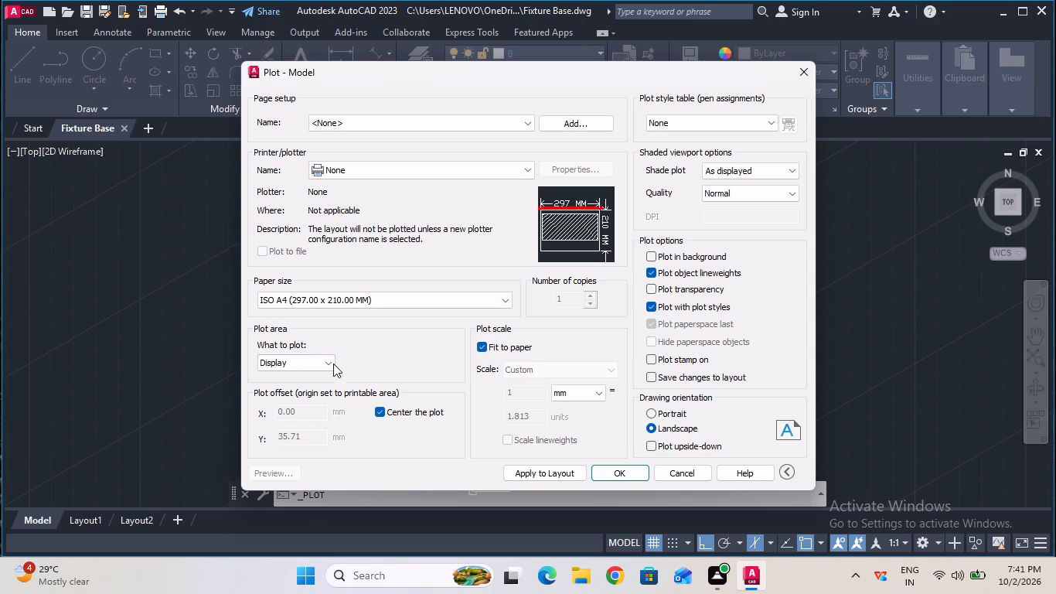
click(329, 362)
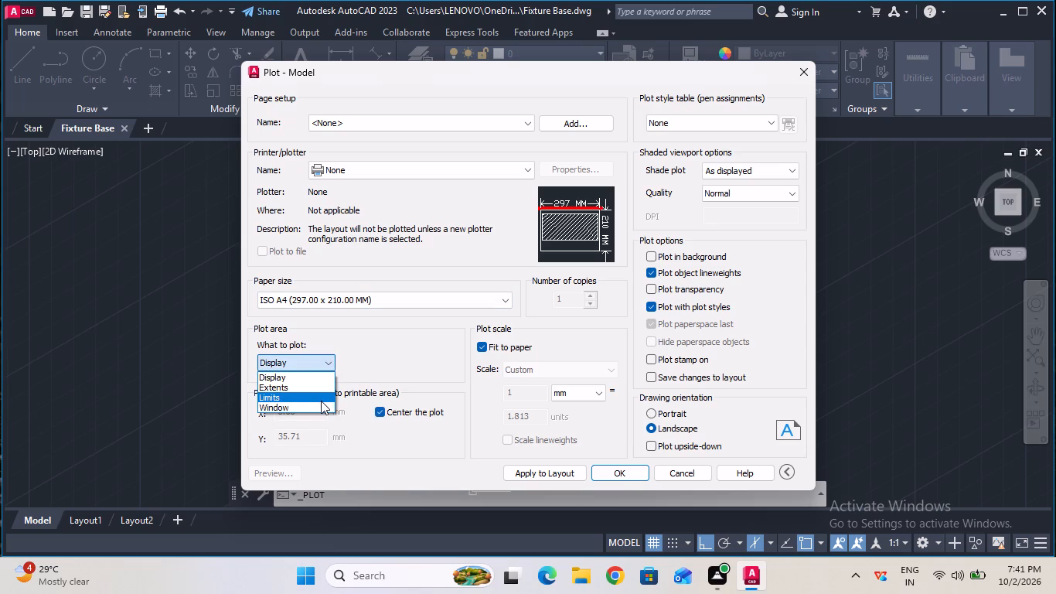
click(319, 406)
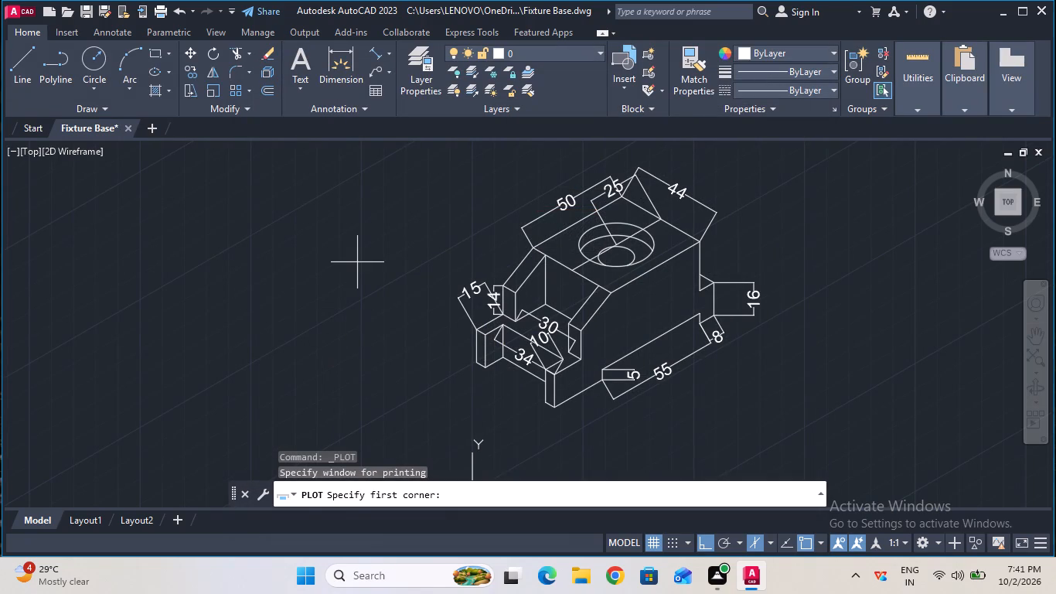
ctrl+scroll(357, 262, down, 1)
click(352, 165)
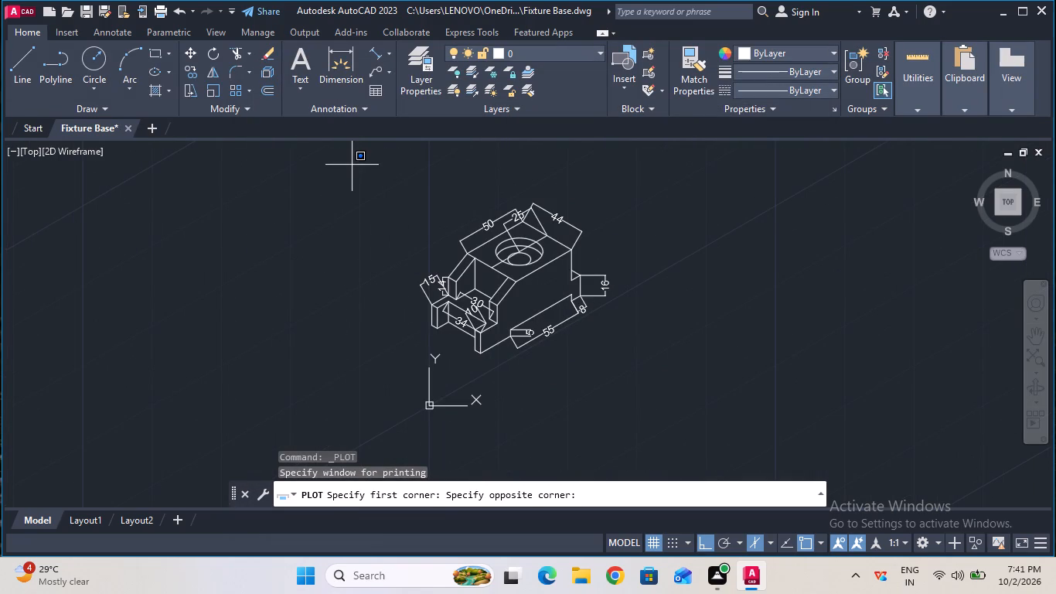
click(655, 398)
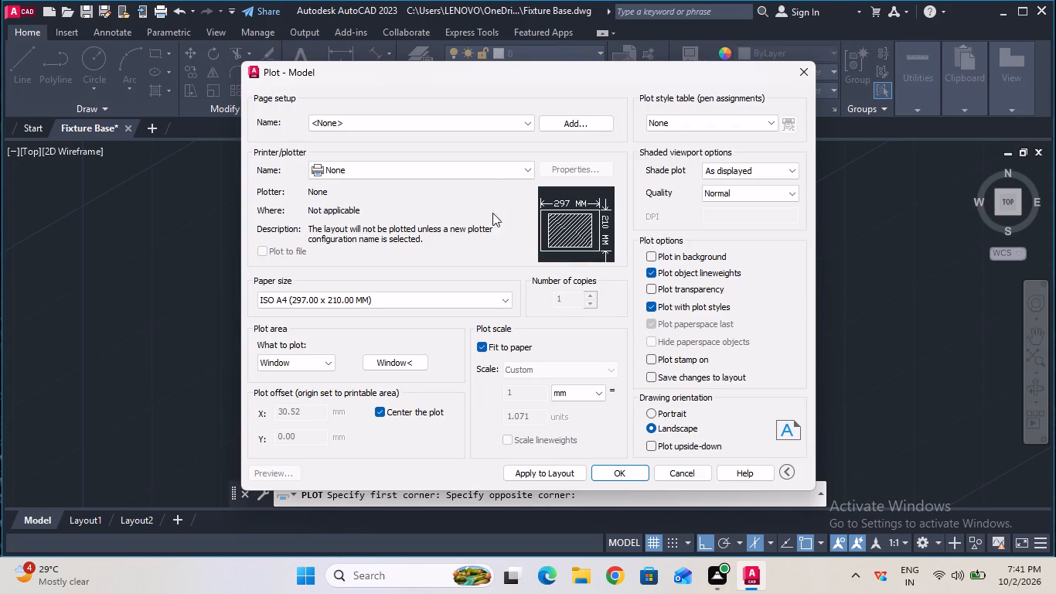
Plot with DWG To PDF.pc3 to Fixture Base-Model.pdf in Documents, then close the PDF viewer and its new-document notification.
click(486, 169)
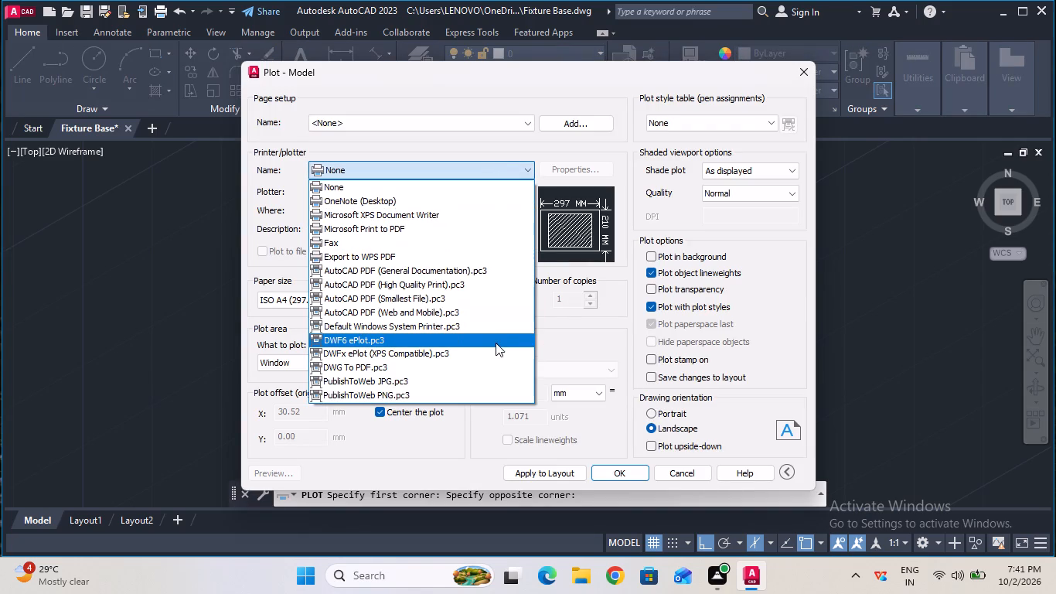
click(497, 366)
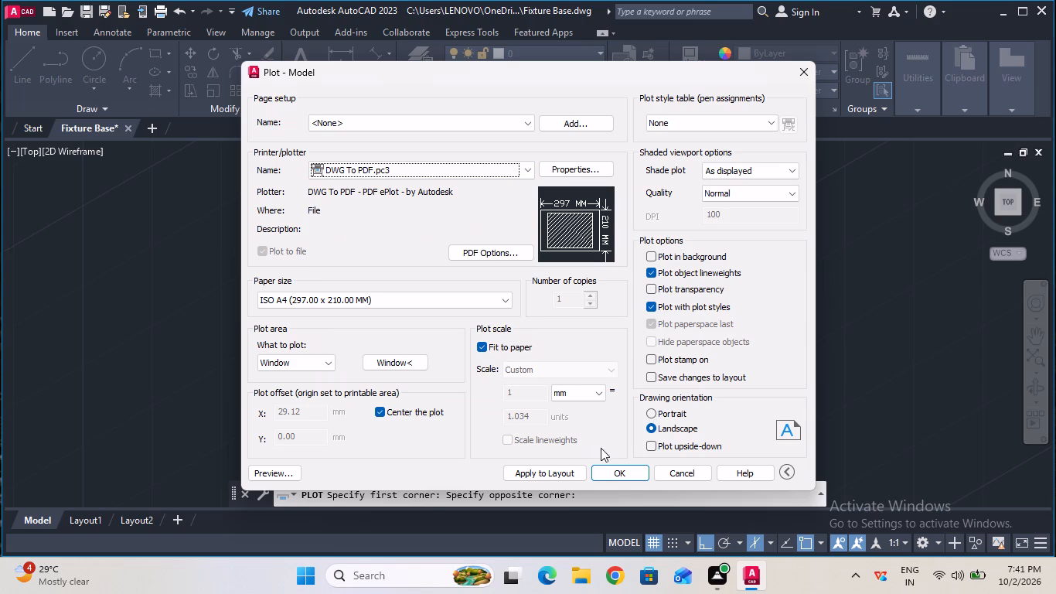
click(612, 471)
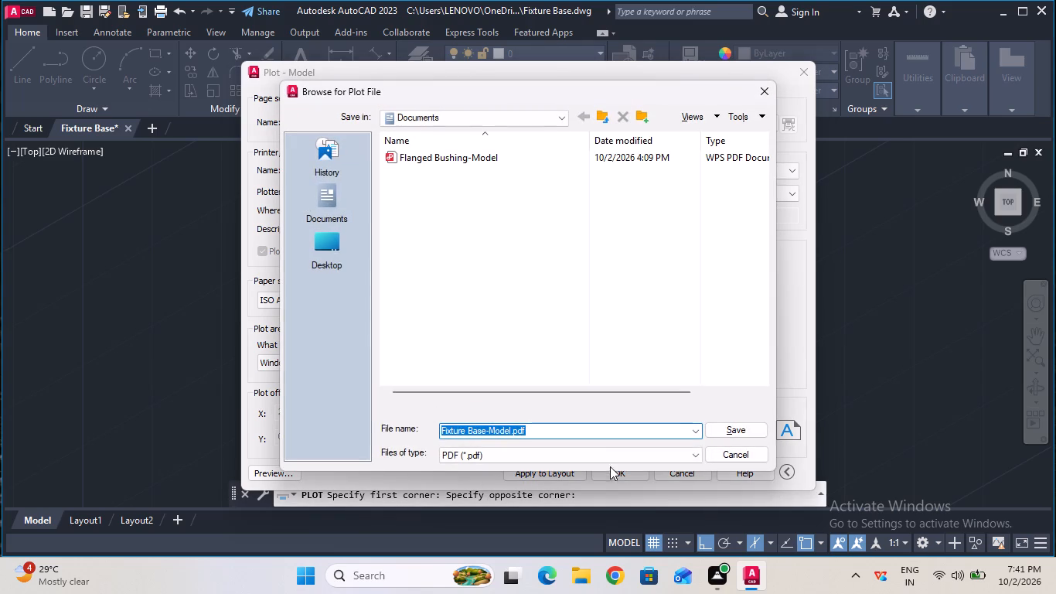
click(711, 428)
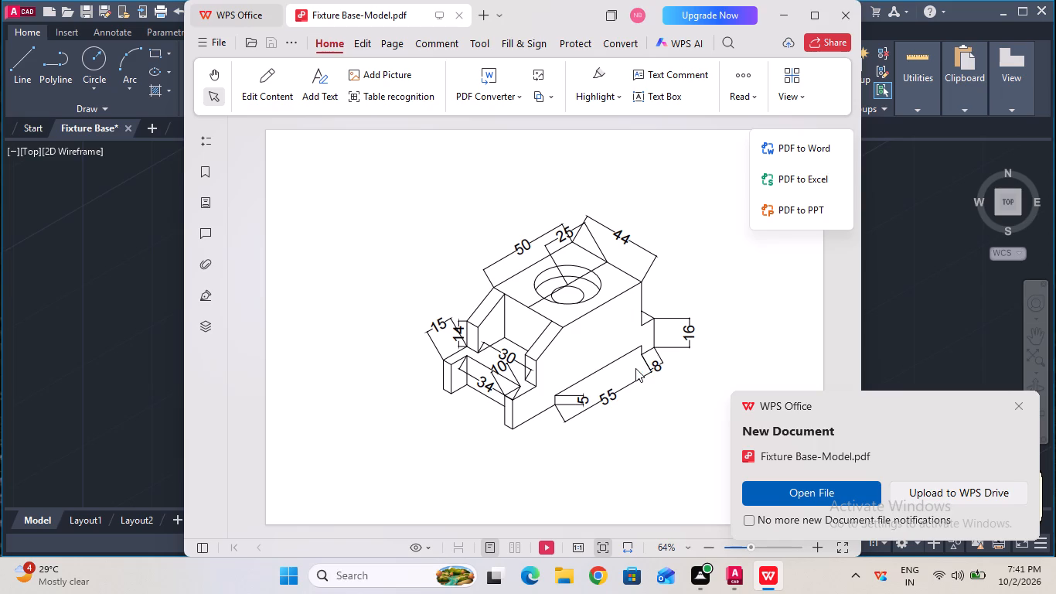
click(856, 15)
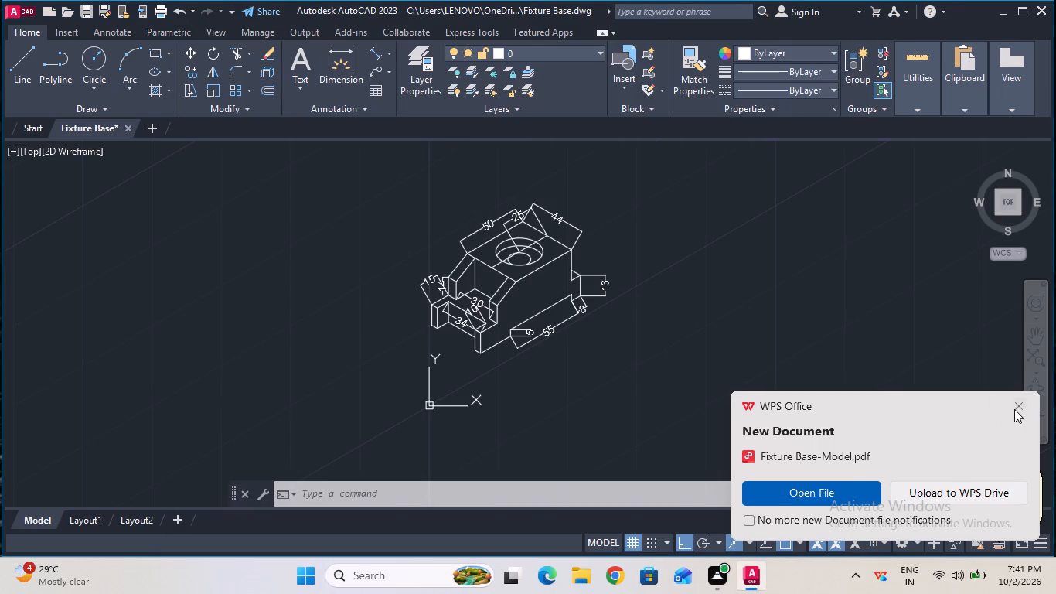
click(1017, 409)
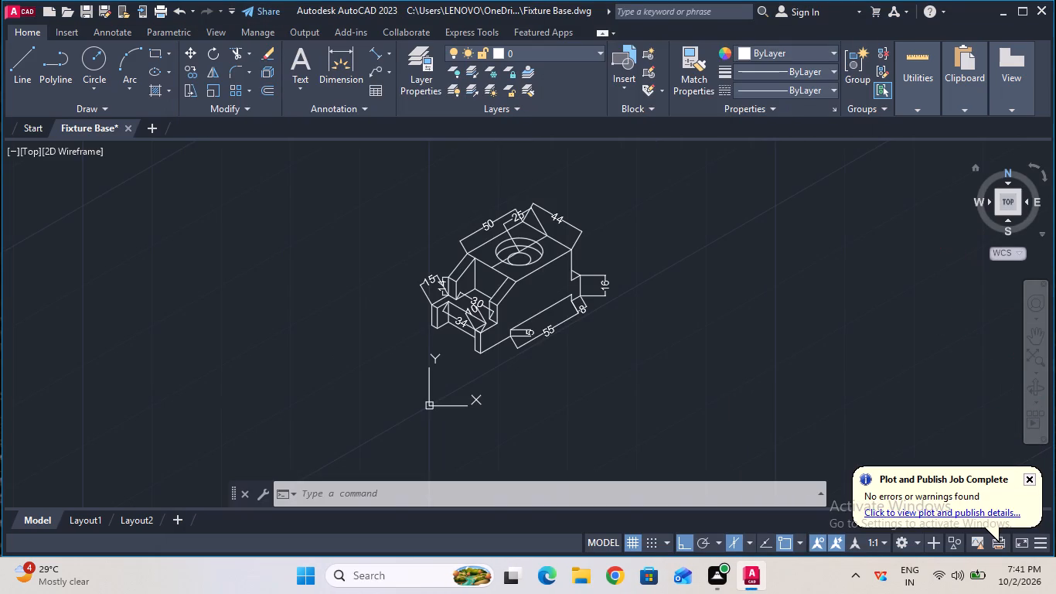
Close AutoCAD, saving the changes to Fixture Base.dwg.
click(1037, 18)
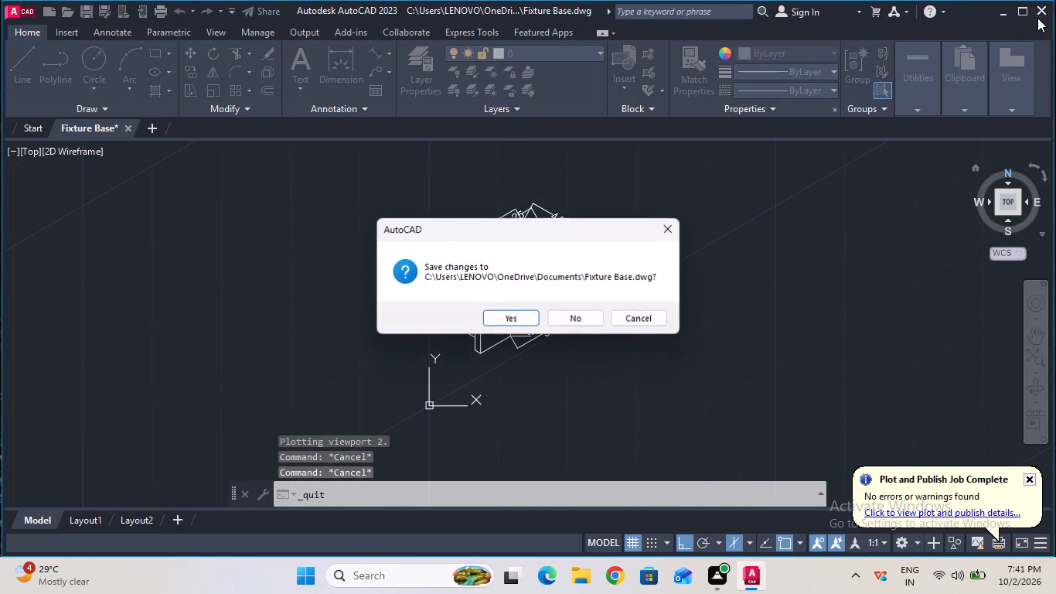
click(484, 314)
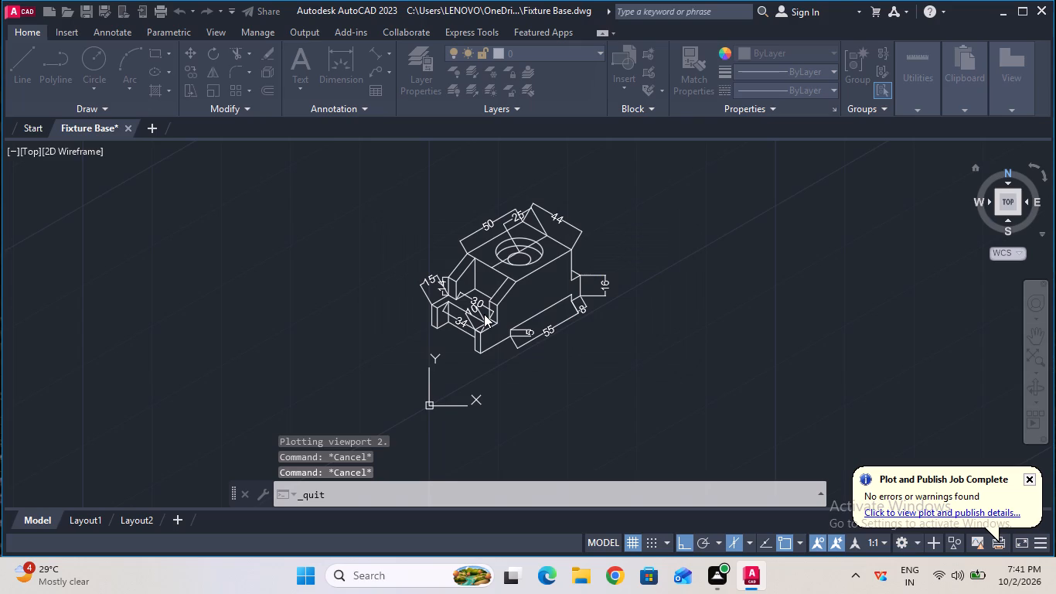